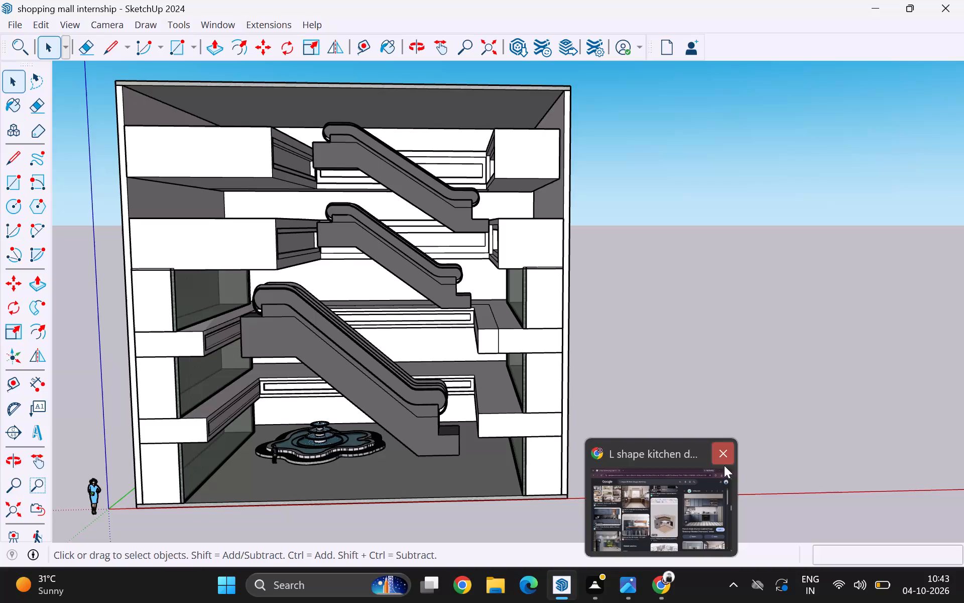
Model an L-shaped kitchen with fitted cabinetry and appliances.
Close the browser window showing the L shape kitchen design image search.
left_click(723, 453)
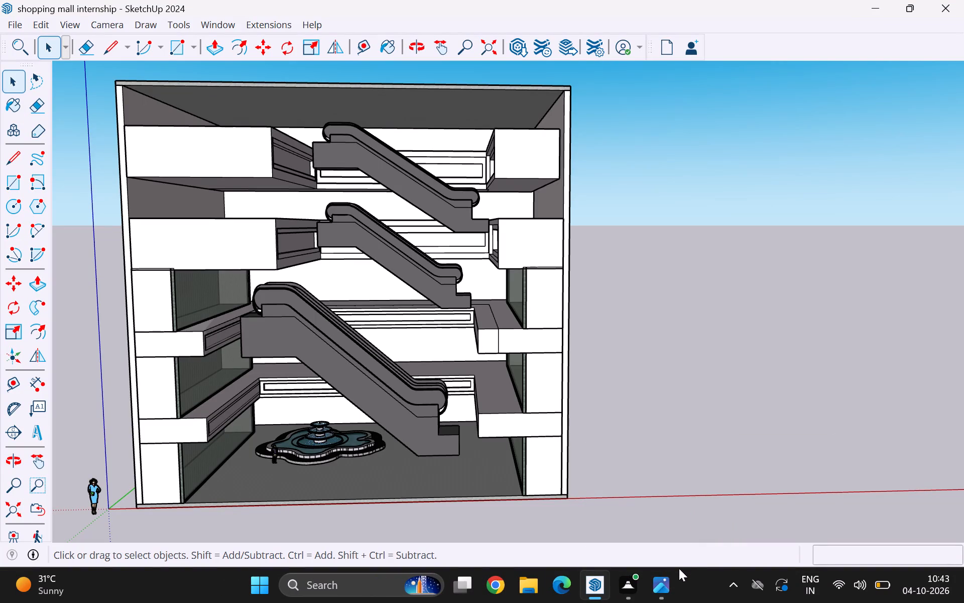
In Photos, browse from the mall reference back to the L shape kitchen image, inspect it closely, and close the viewer.
left_click(661, 583)
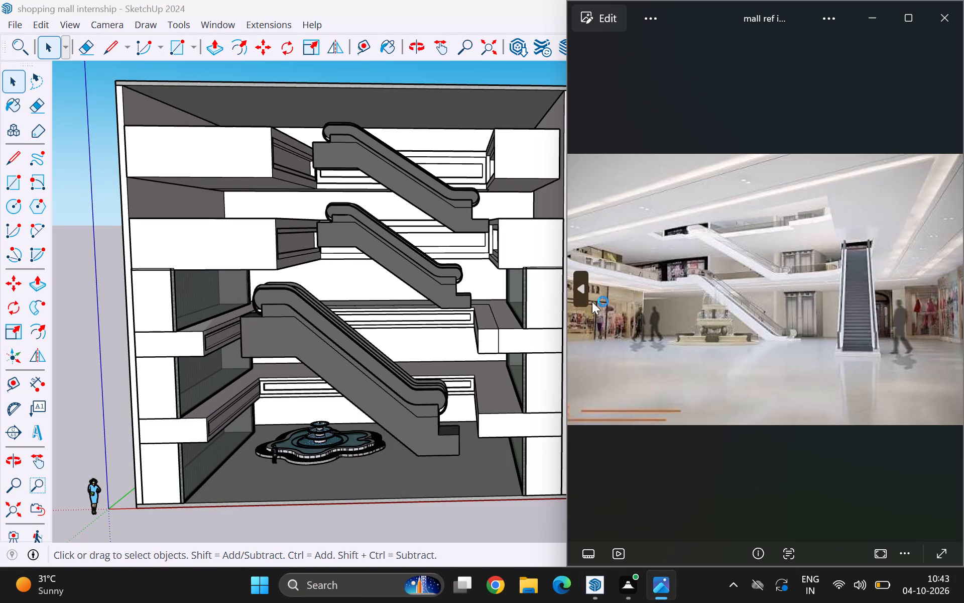
left_click(582, 290)
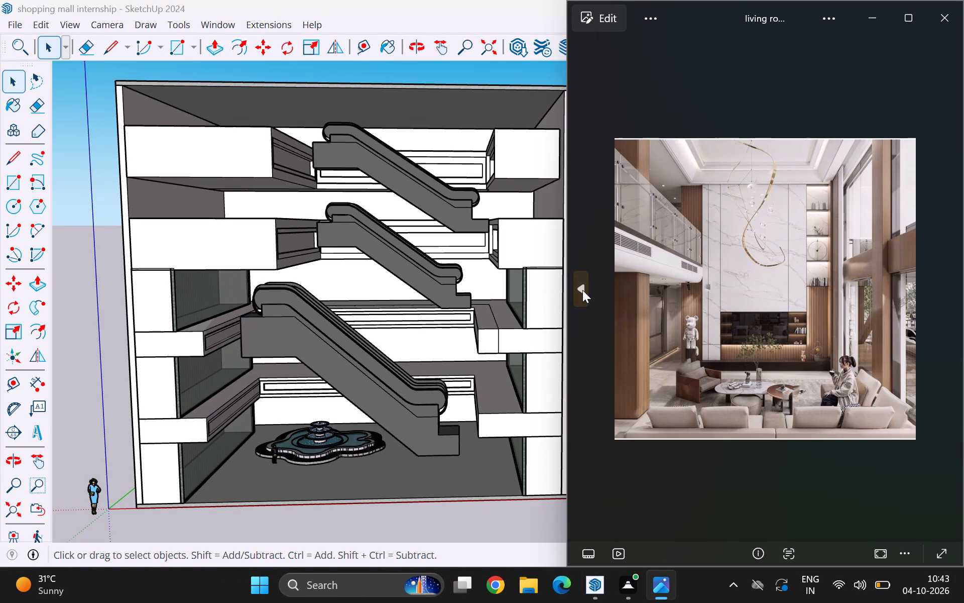
left_click(582, 290)
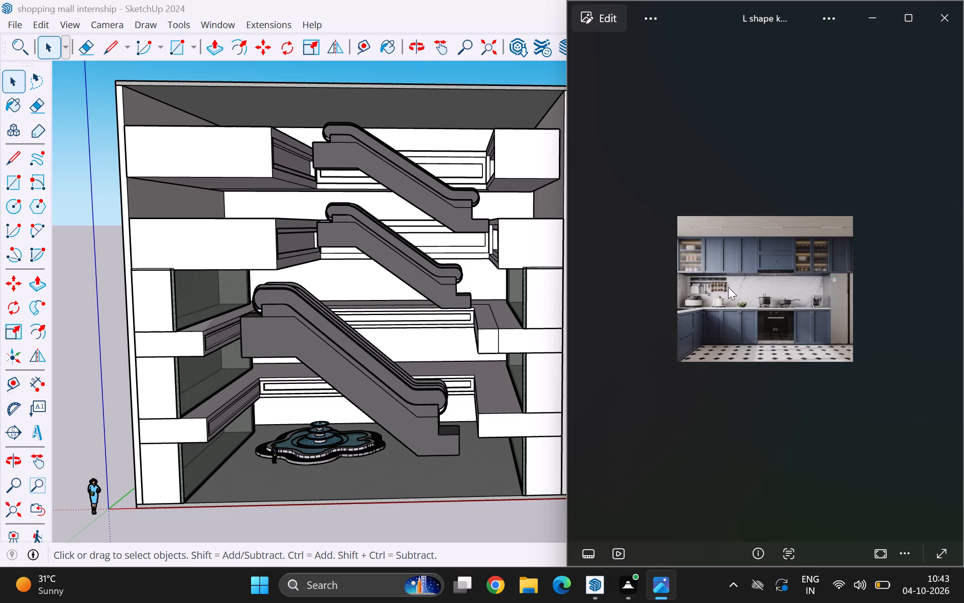
scroll(728, 287, "up", 11)
scroll(738, 282, "down", 3)
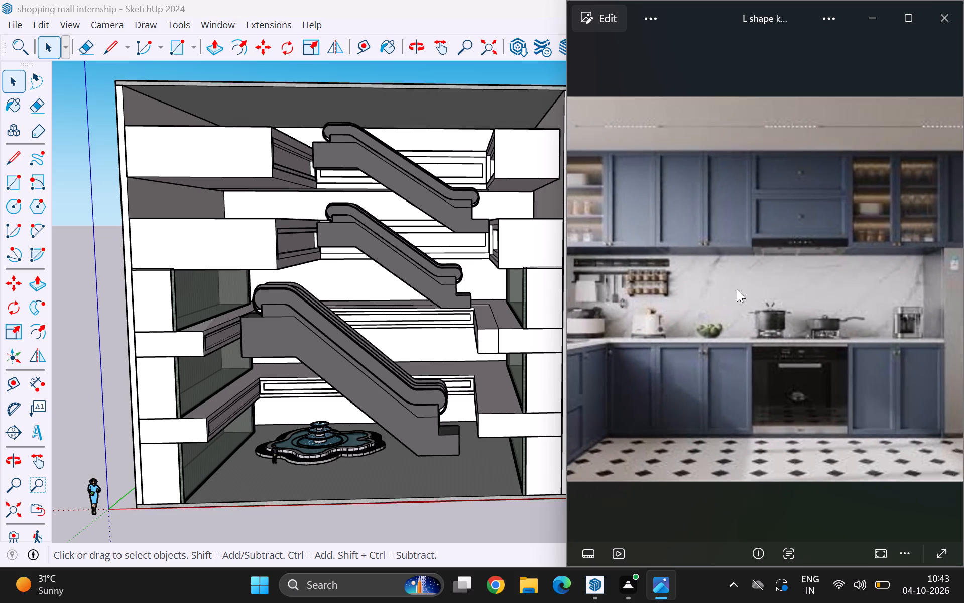
scroll(737, 291, "down", 2)
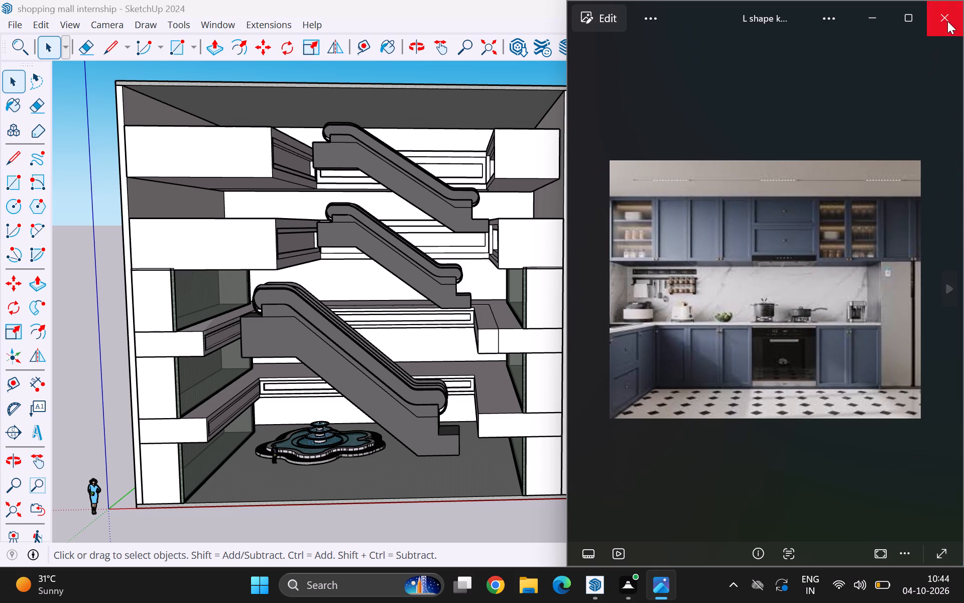
left_click(947, 21)
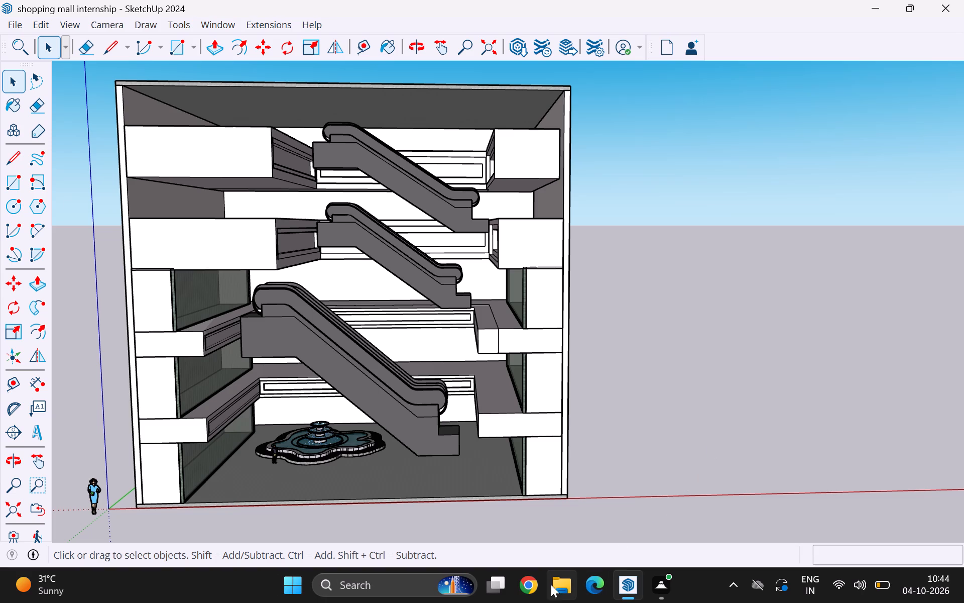
Open "L shape kitchen ref img" from File Explorer's recent files and enlarge it in a maximised Photos window.
left_click(560, 587)
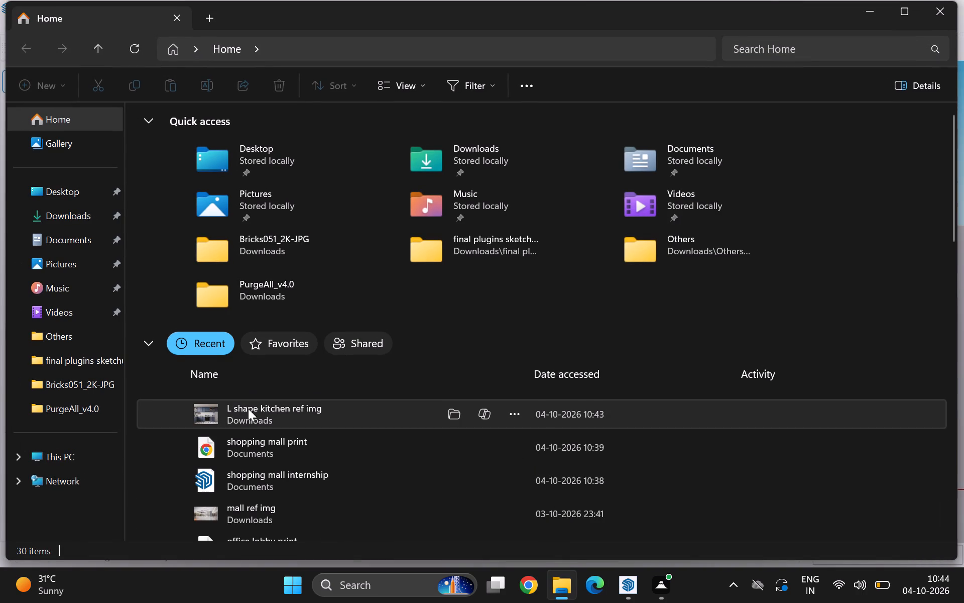
right_click(258, 406)
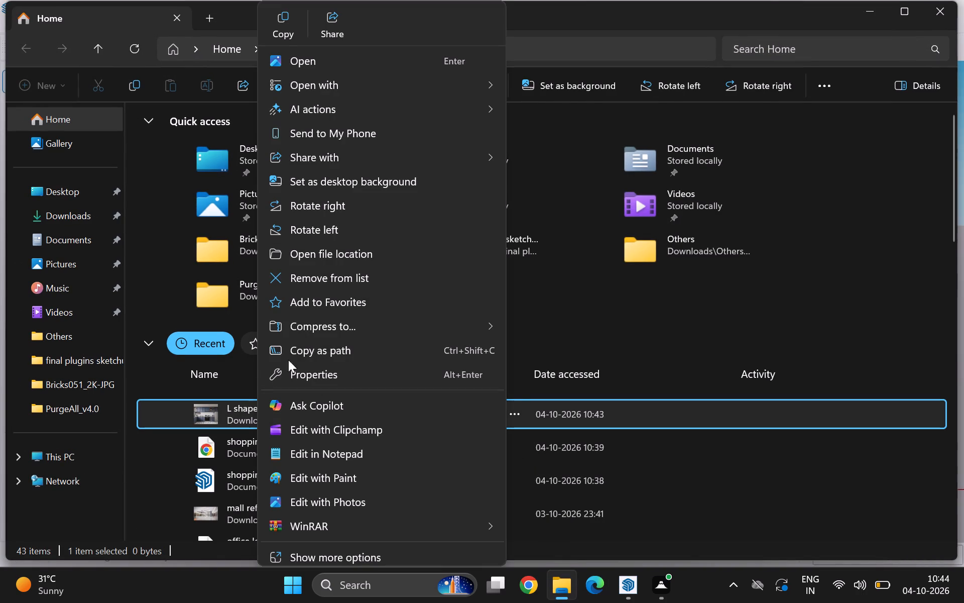
left_click(315, 65)
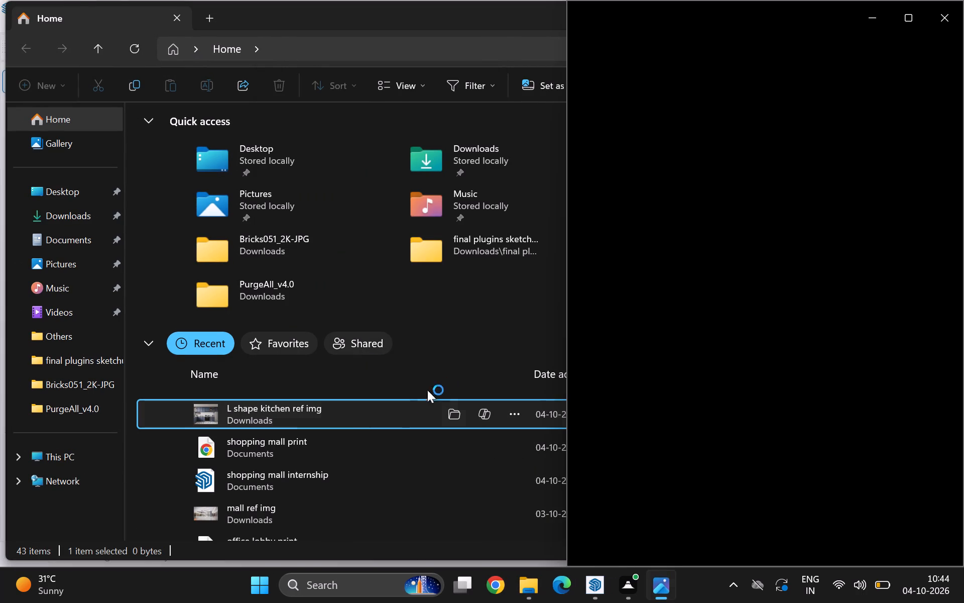
left_click(903, 15)
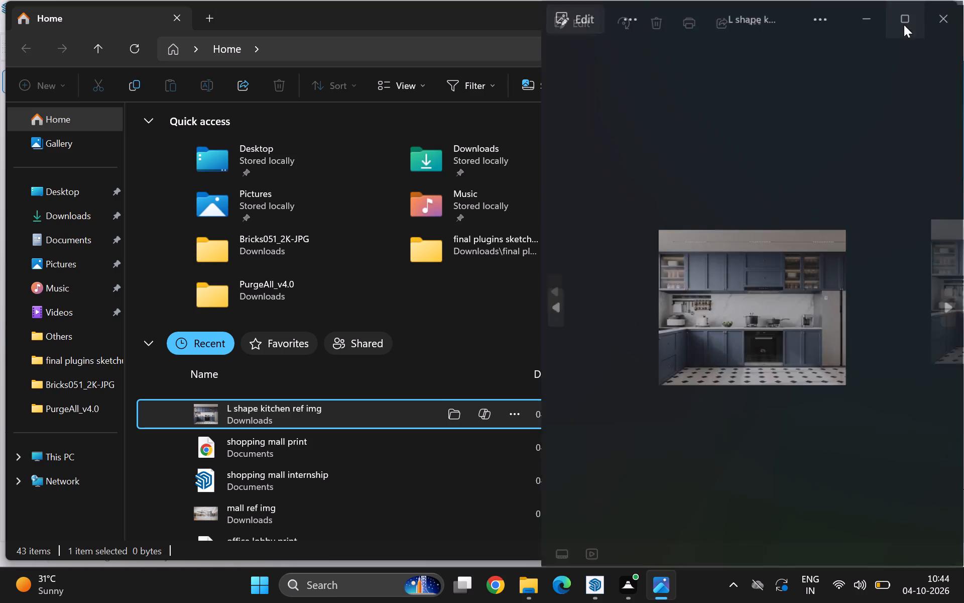
scroll(465, 274, "up", 9)
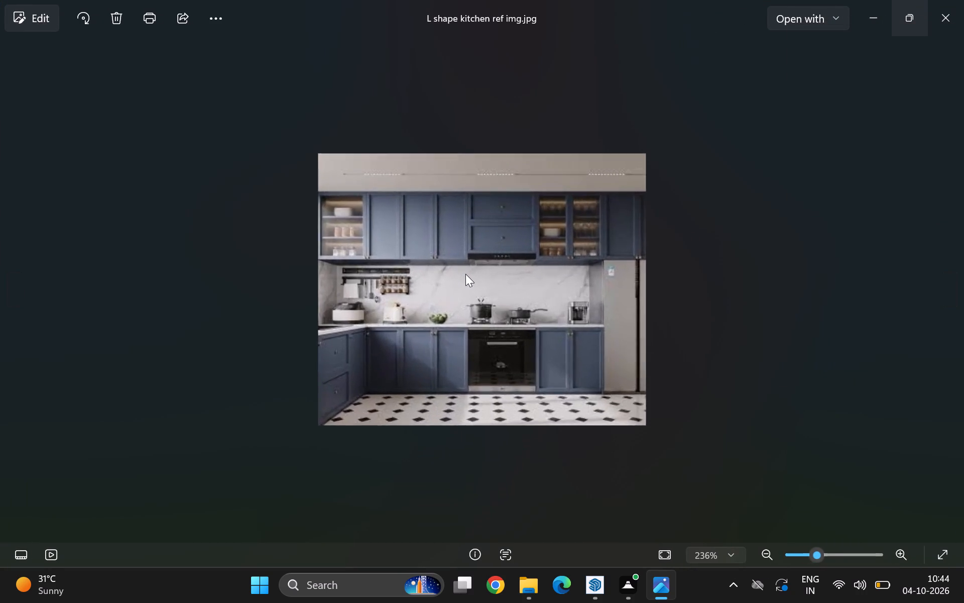
scroll(465, 274, "up", 2)
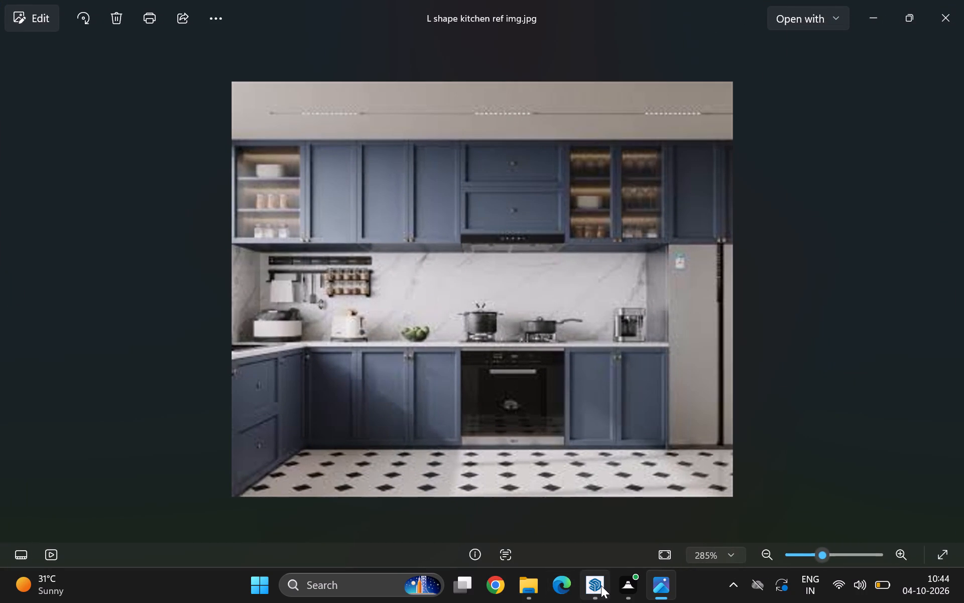
Switch to SketchUp and arrange its window on one half of the screen for working beside the kitchen reference image.
left_click(601, 585)
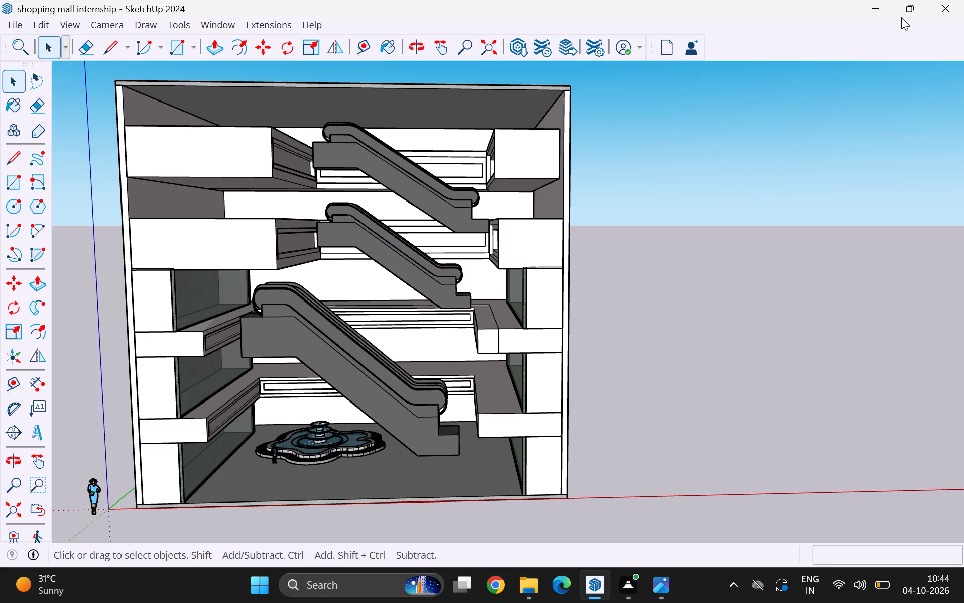
left_click(847, 55)
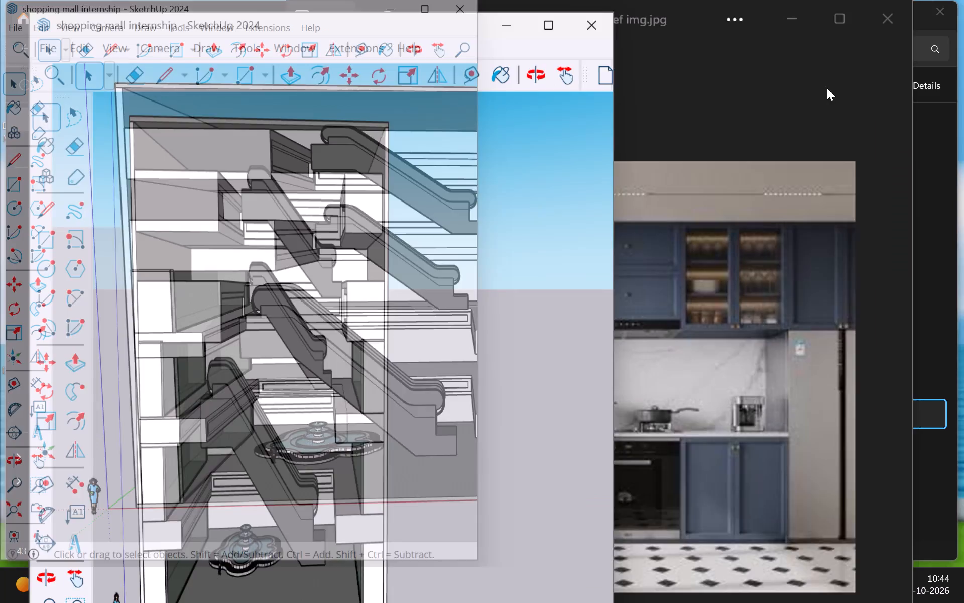
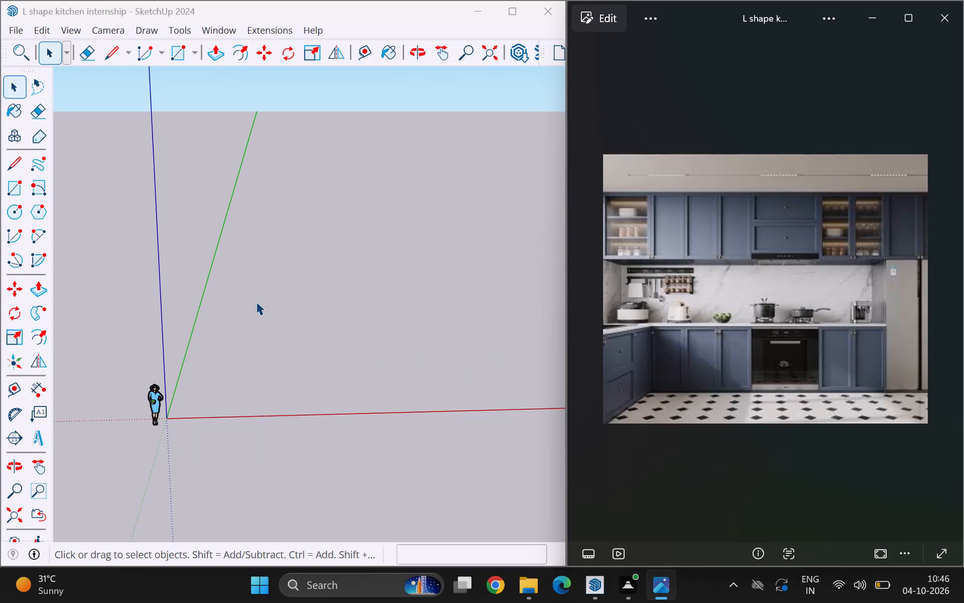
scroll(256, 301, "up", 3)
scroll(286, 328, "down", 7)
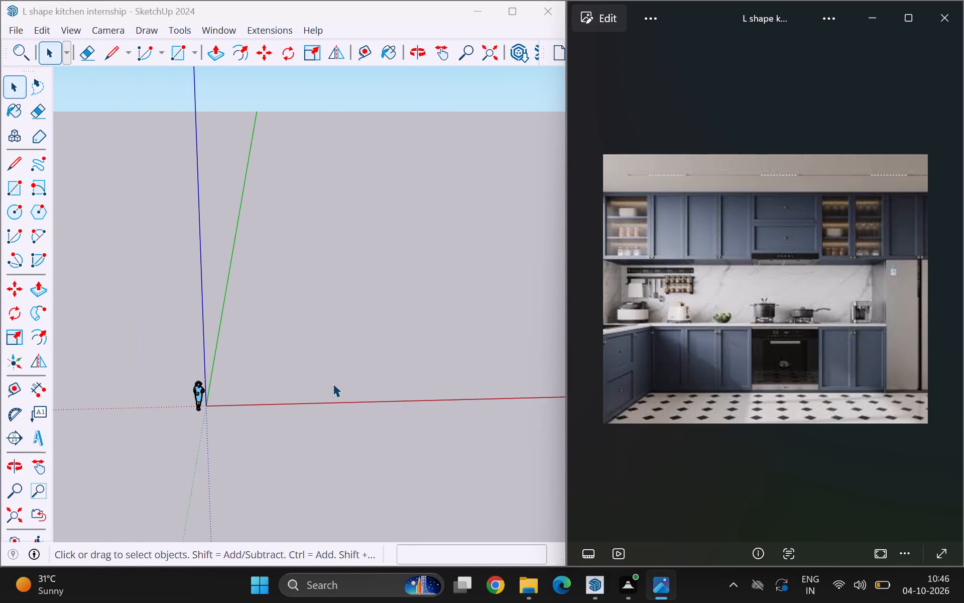
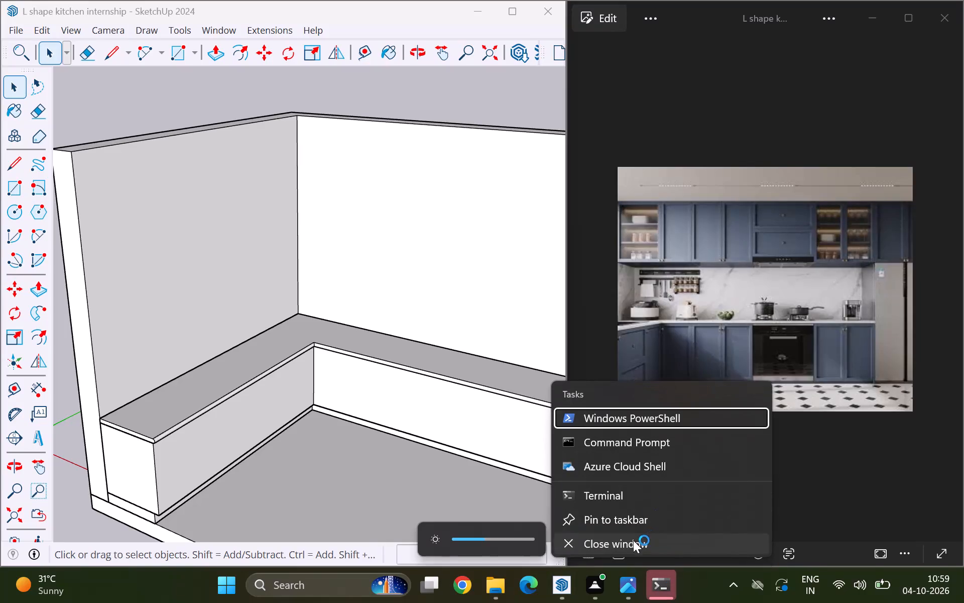
Close the running Terminal window, leaving the kitchen model and the reference image open.
left_click(630, 543)
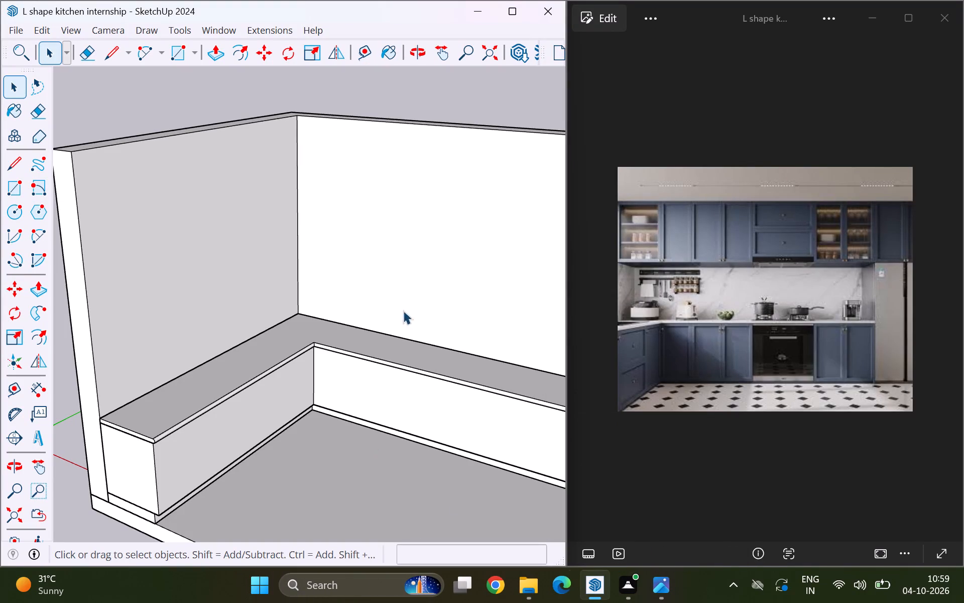
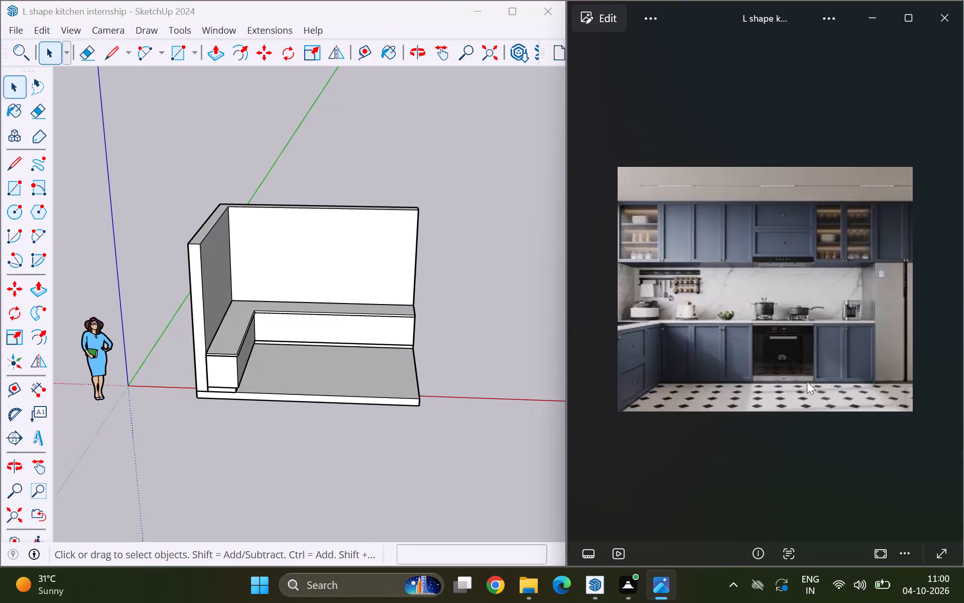
Start a Tape Measure operation at the base cabinet run along the back wall.
scroll(440, 330, "up", 4)
scroll(345, 395, "down", 4)
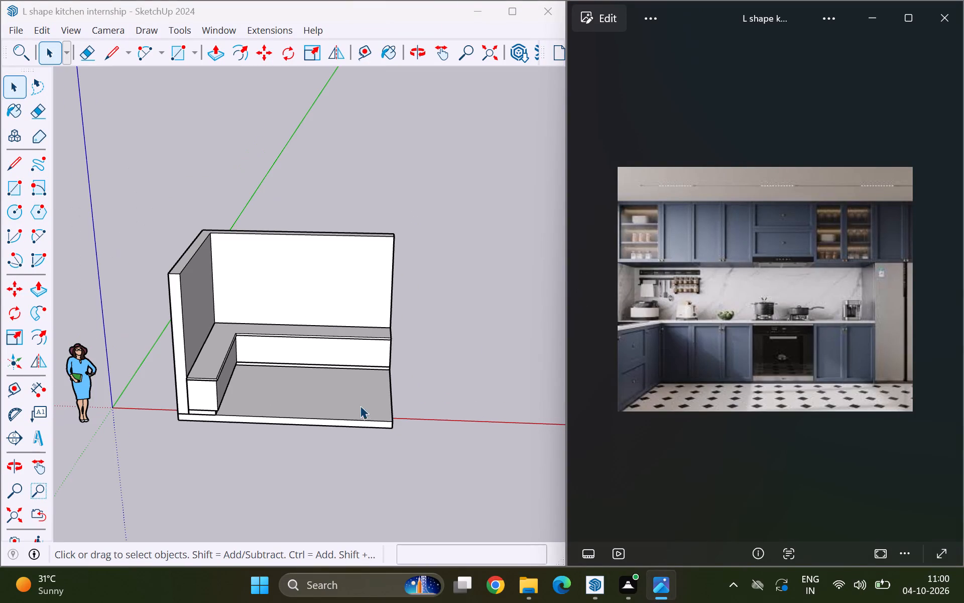
scroll(224, 277, "up", 3)
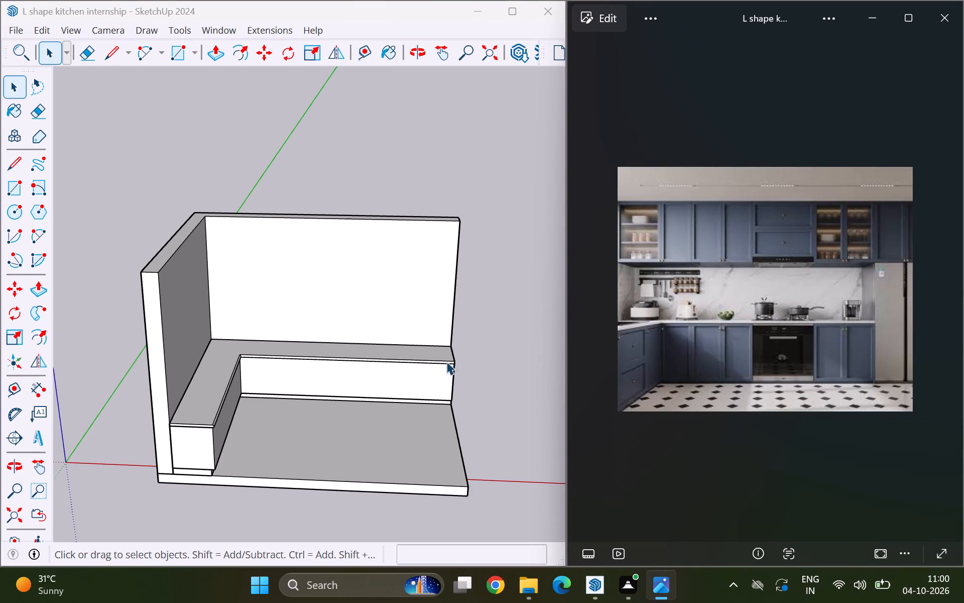
scroll(403, 323, "up", 6)
key("t")
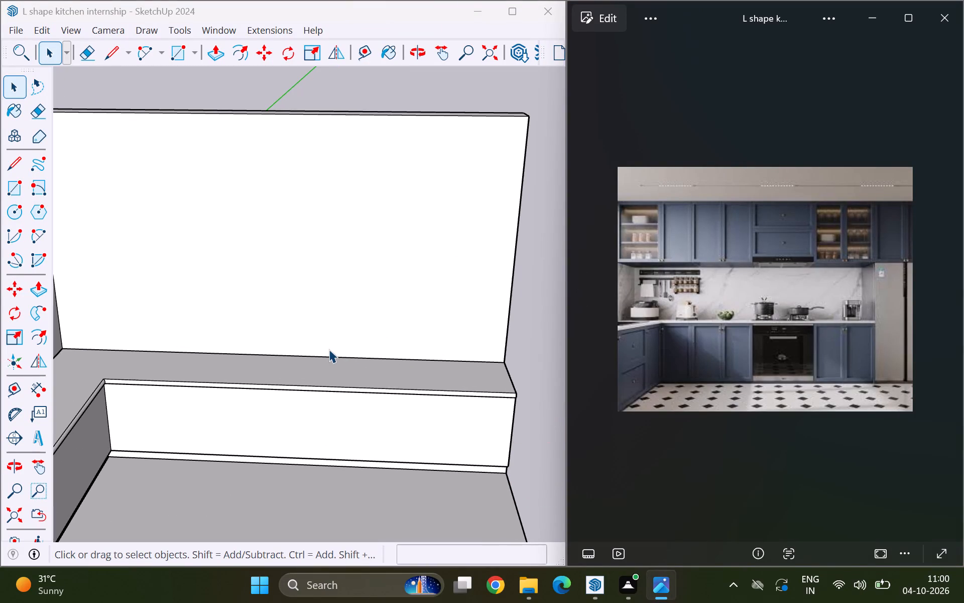
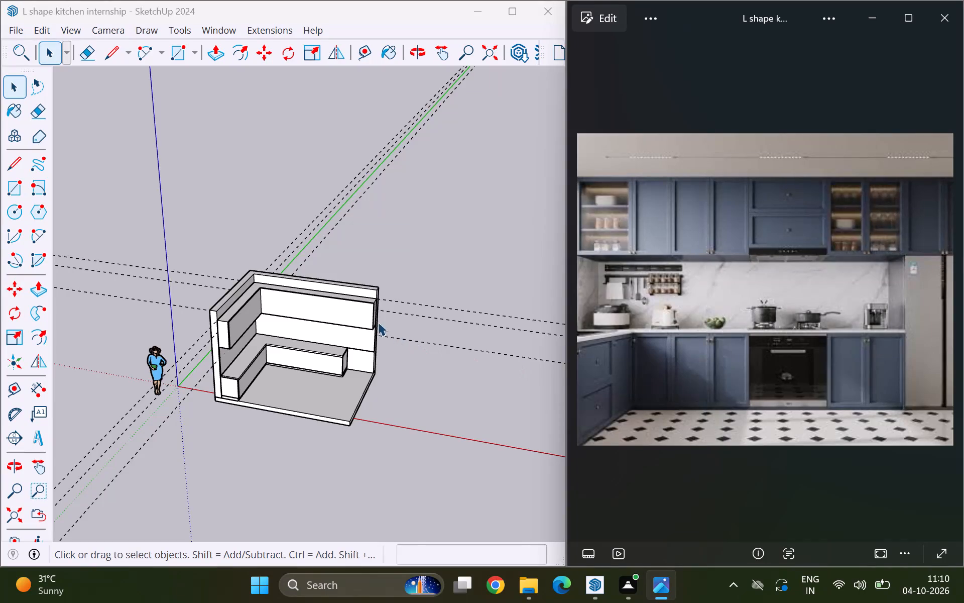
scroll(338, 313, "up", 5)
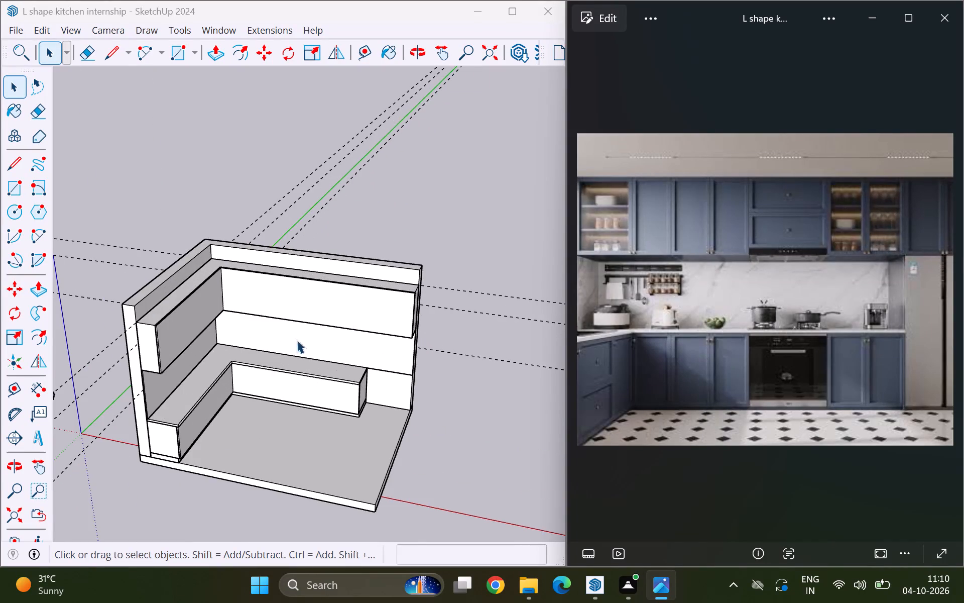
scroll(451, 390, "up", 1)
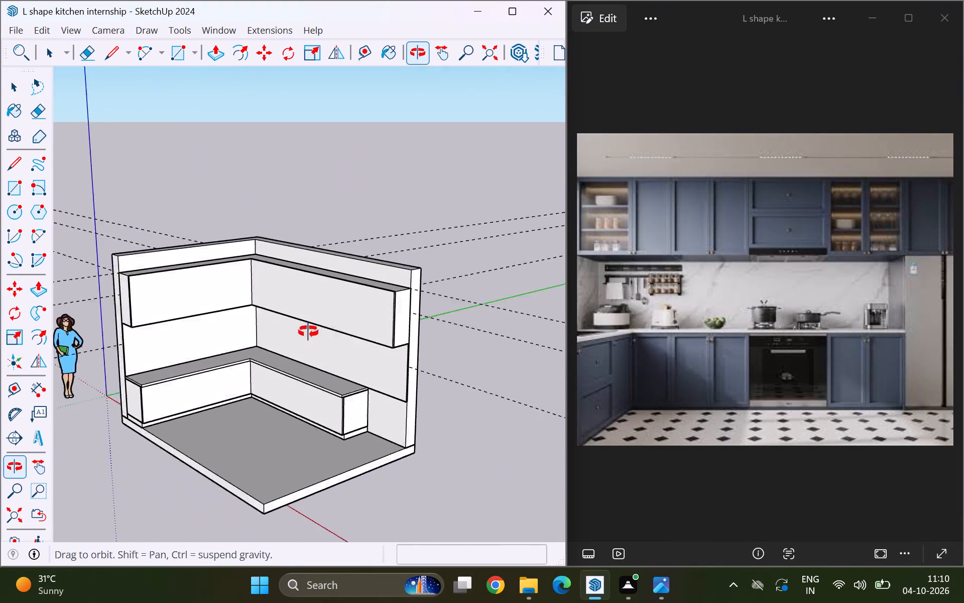
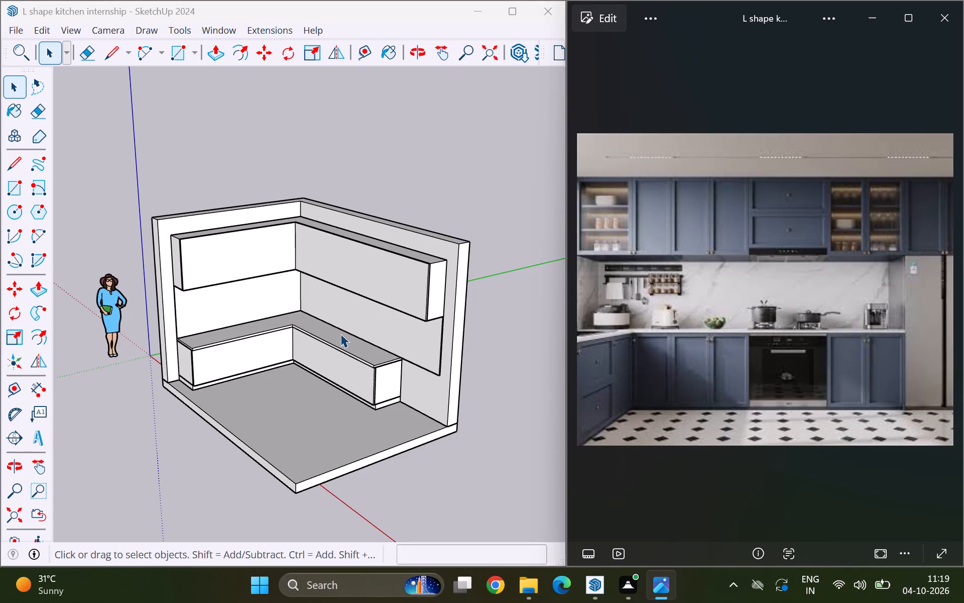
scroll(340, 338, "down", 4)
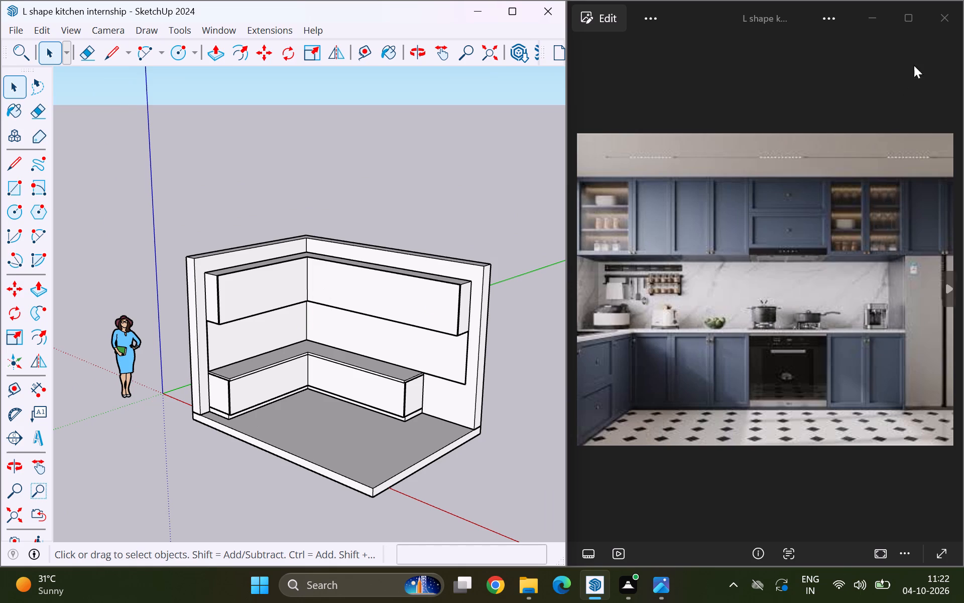
Close the kitchen reference image and the File Explorer window behind it, leaving the SketchUp model open.
left_click(941, 16)
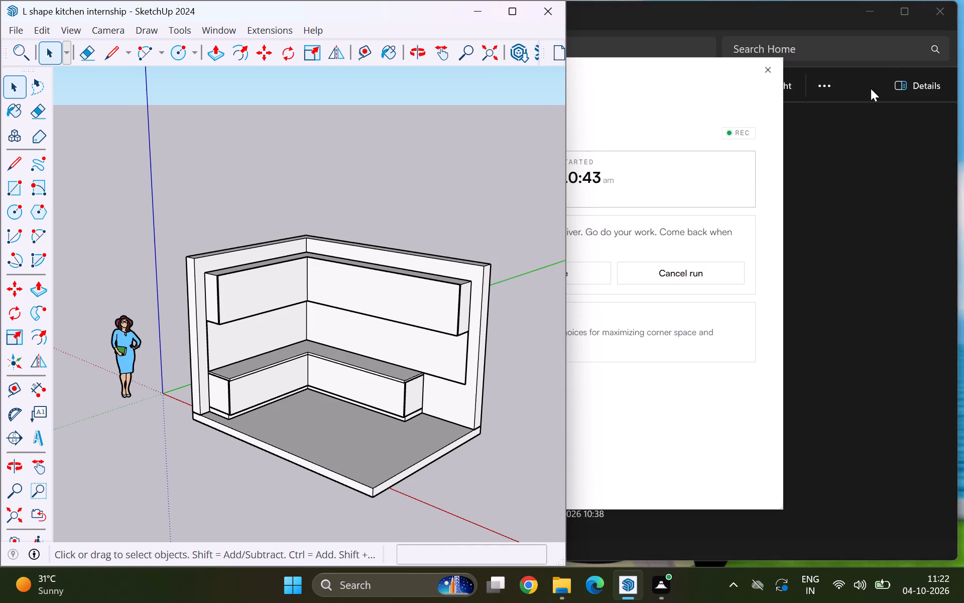
left_click(946, 9)
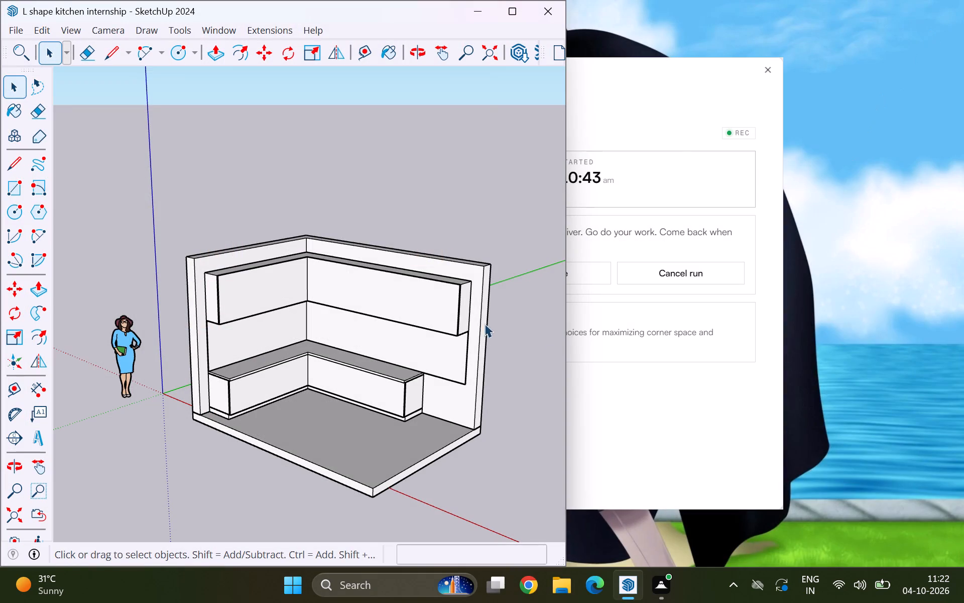
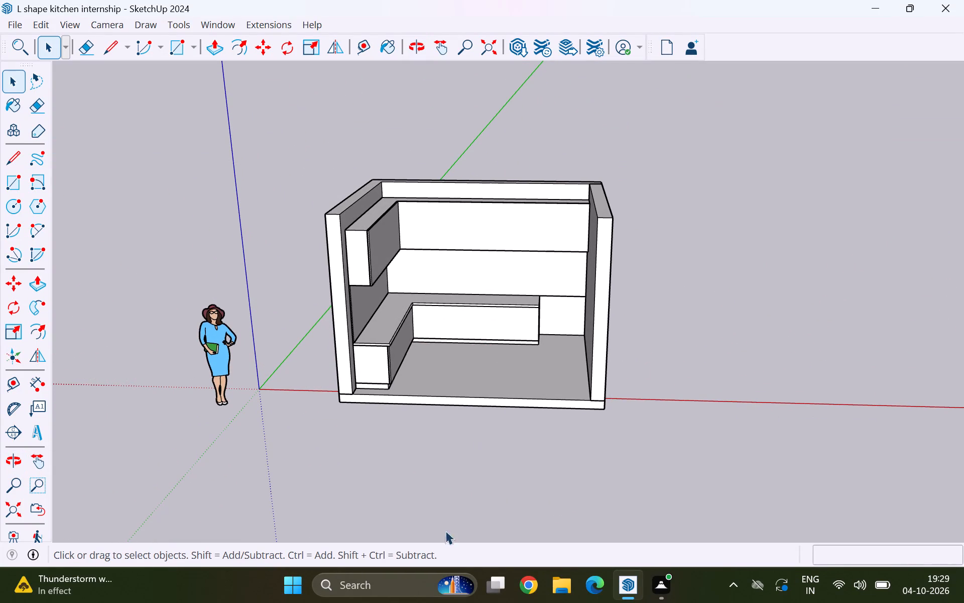
Open the recent image "L shape kitchen ref img" from File Explorer and maximize its window.
left_click(561, 585)
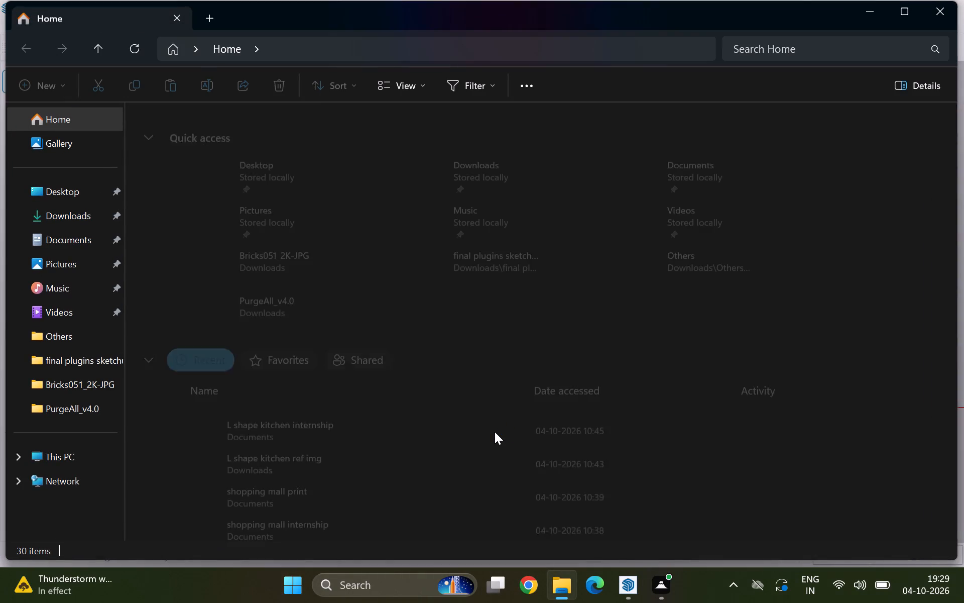
right_click(300, 442)
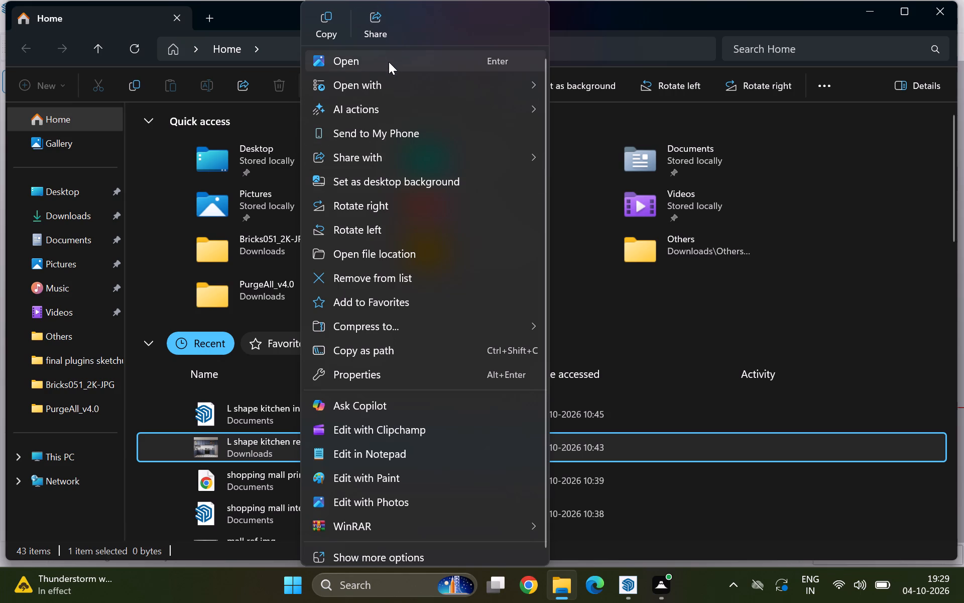
left_click(389, 62)
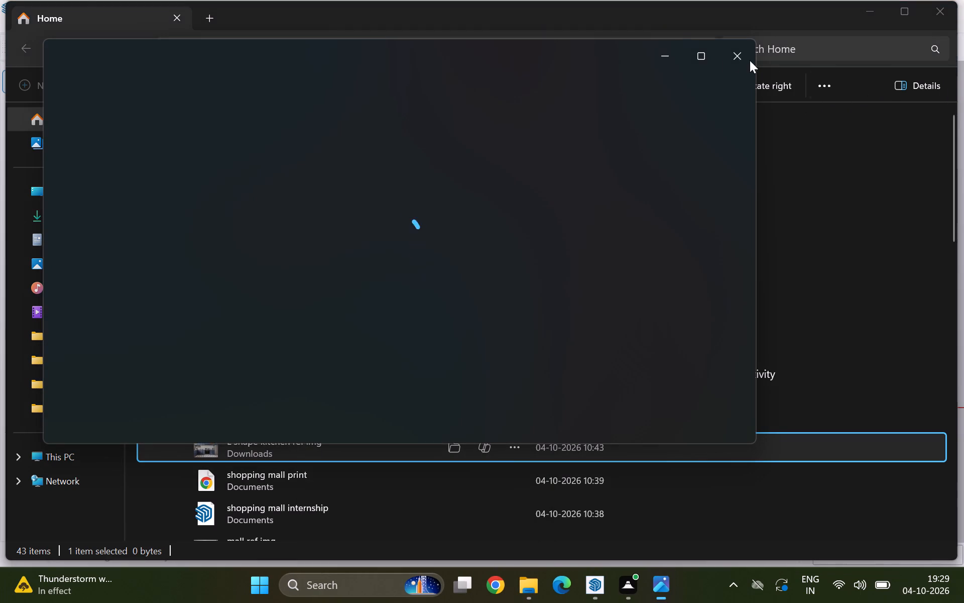
left_click(703, 60)
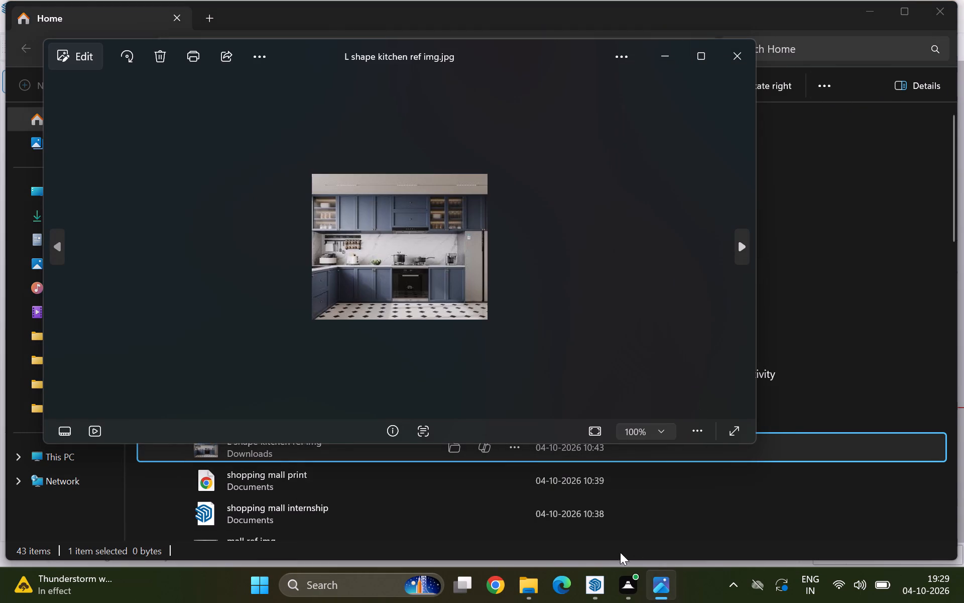
left_click(703, 51)
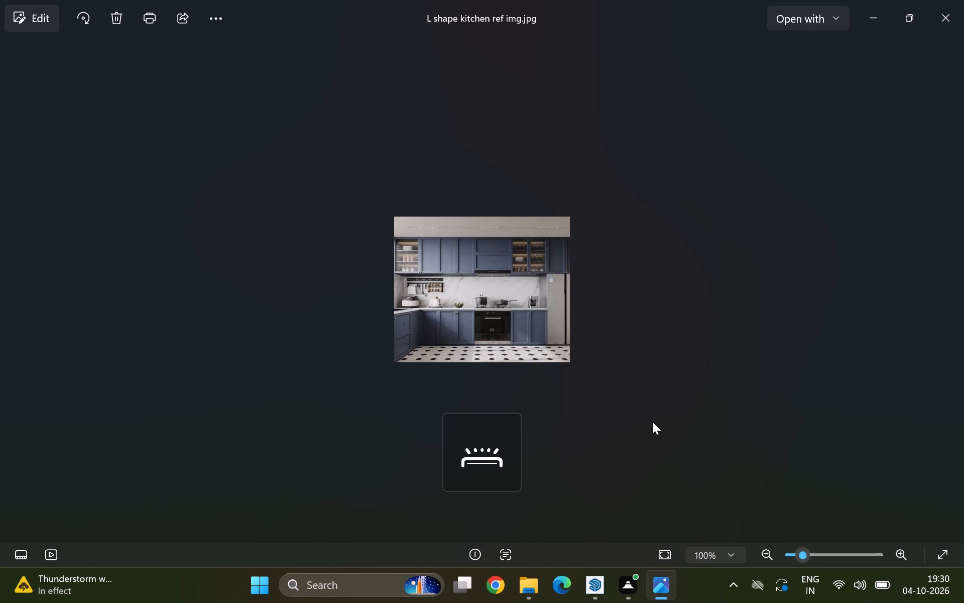
Switch to SketchUp and arrange it side by side with the kitchen reference image, model on the left and image on the right.
left_click(597, 586)
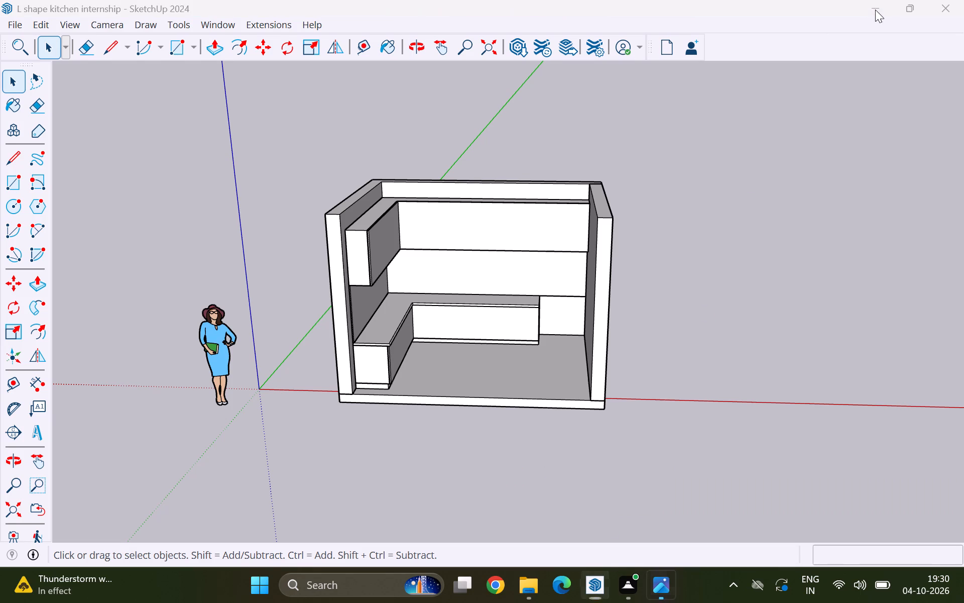
key("space")
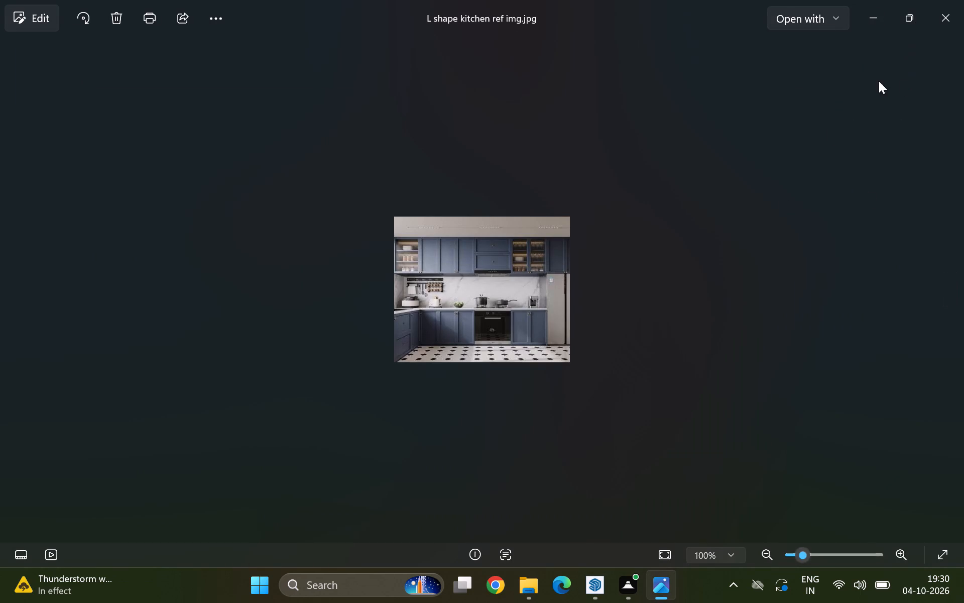
left_click(593, 578)
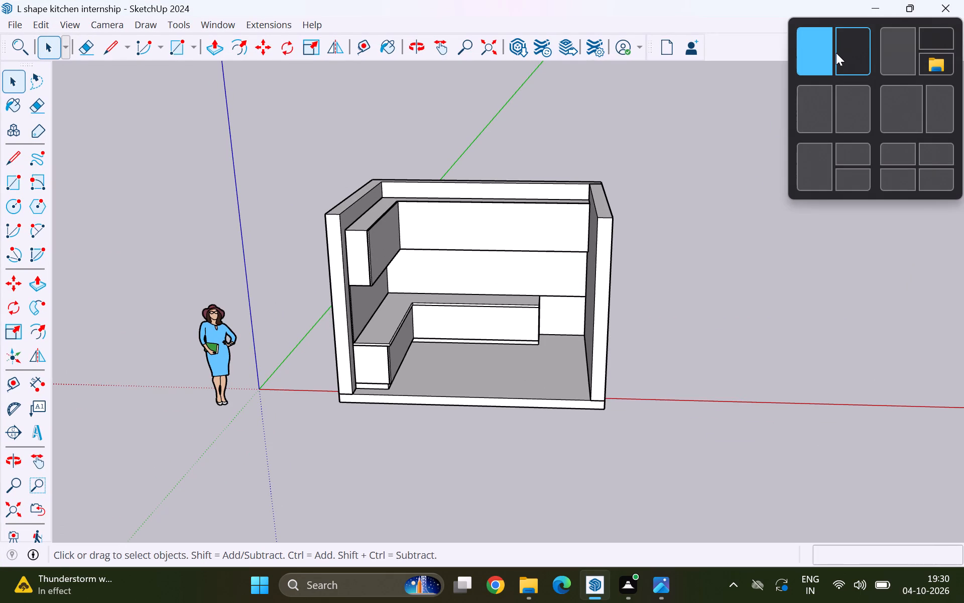
left_click(836, 53)
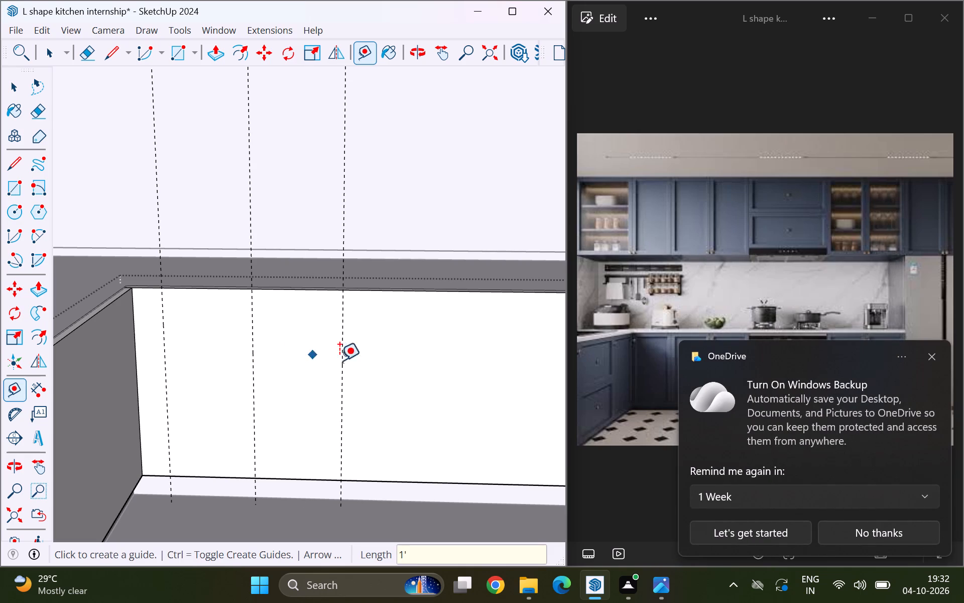
Decline the OneDrive Windows Backup offer covering the reference image.
left_click(903, 538)
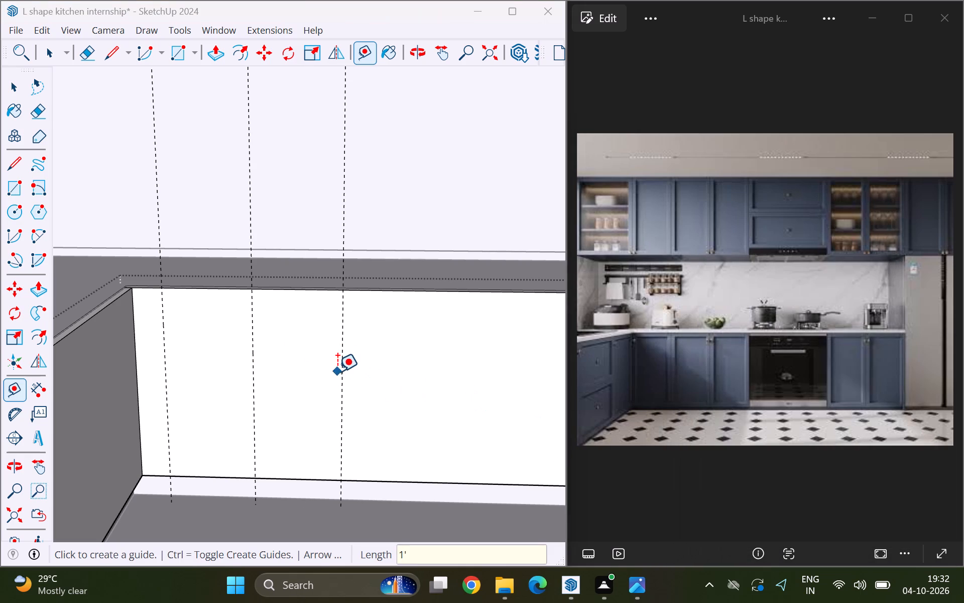
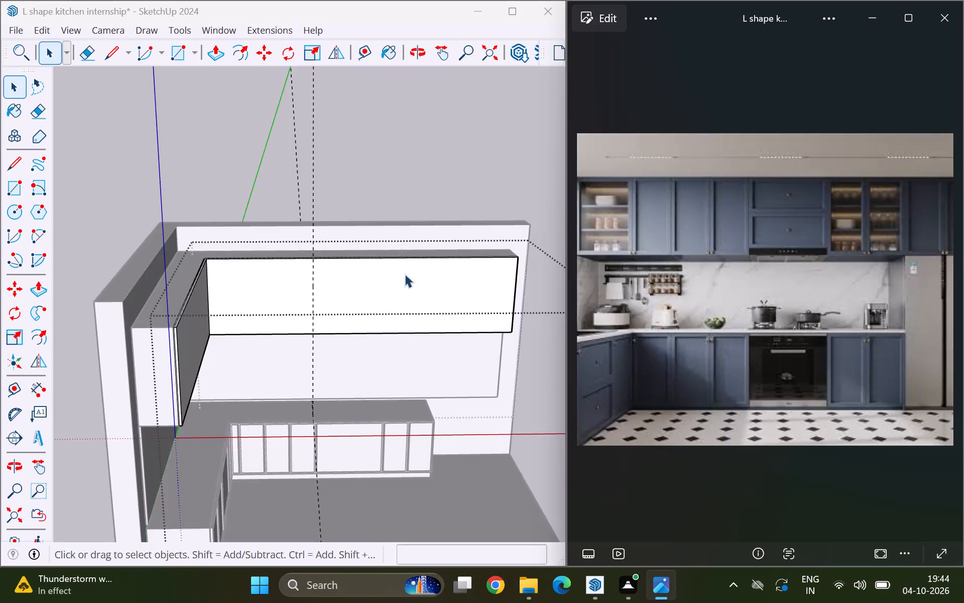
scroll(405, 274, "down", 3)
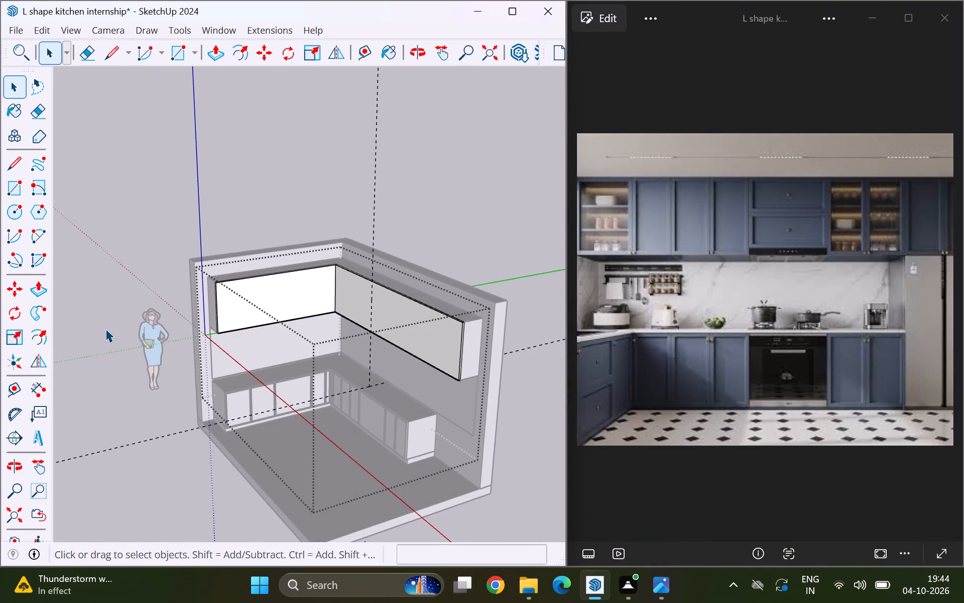
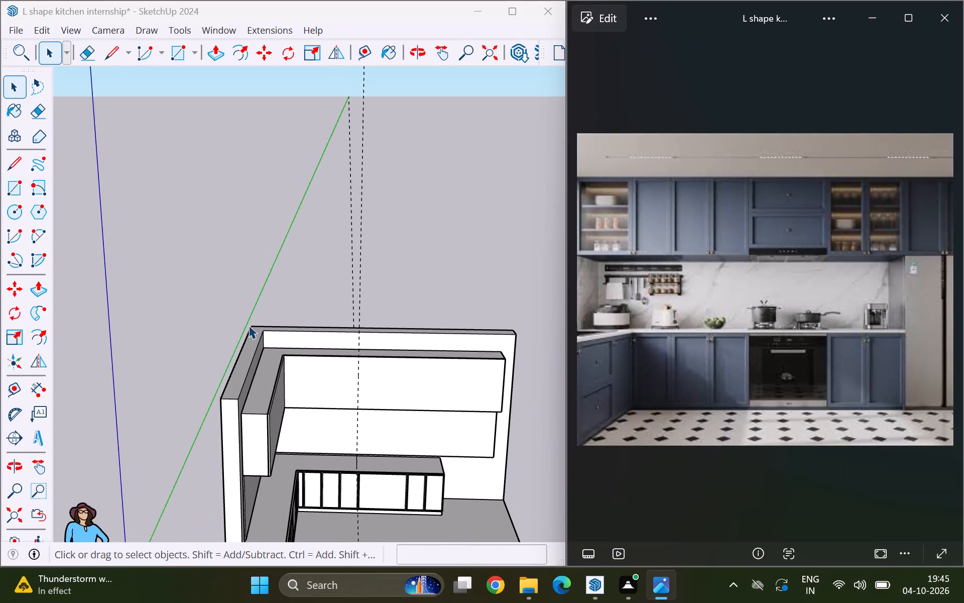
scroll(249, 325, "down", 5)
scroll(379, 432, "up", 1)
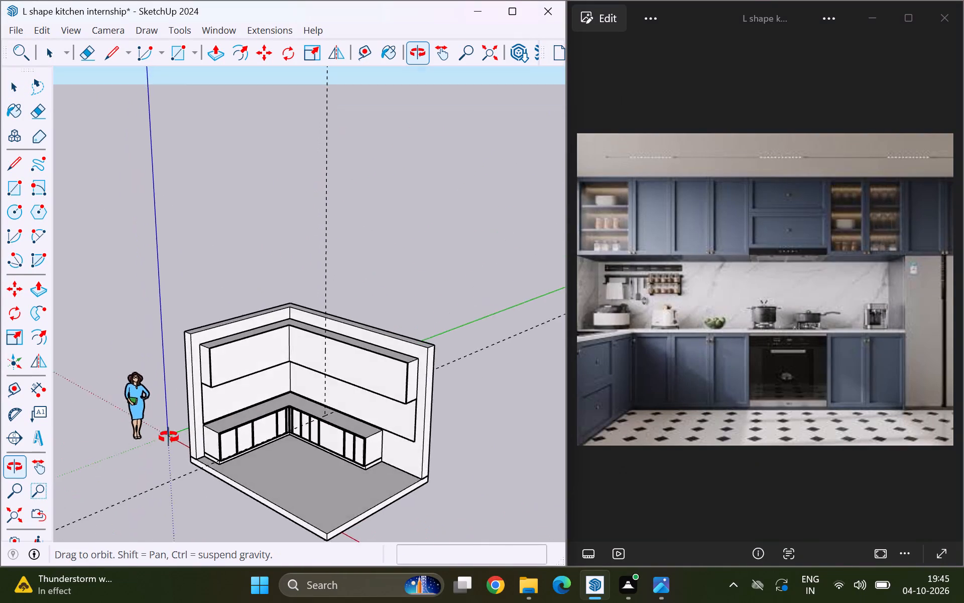
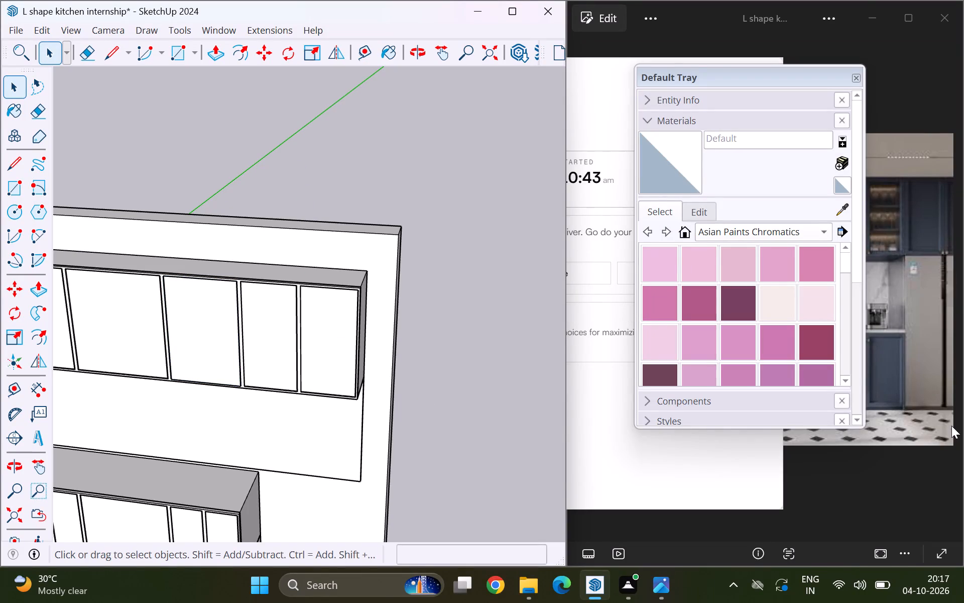
Switch to Photos, bring up the L shape kitchen reference image and enlarge its blue cabinets, backsplash and patterned floor for comparison.
left_click(899, 376)
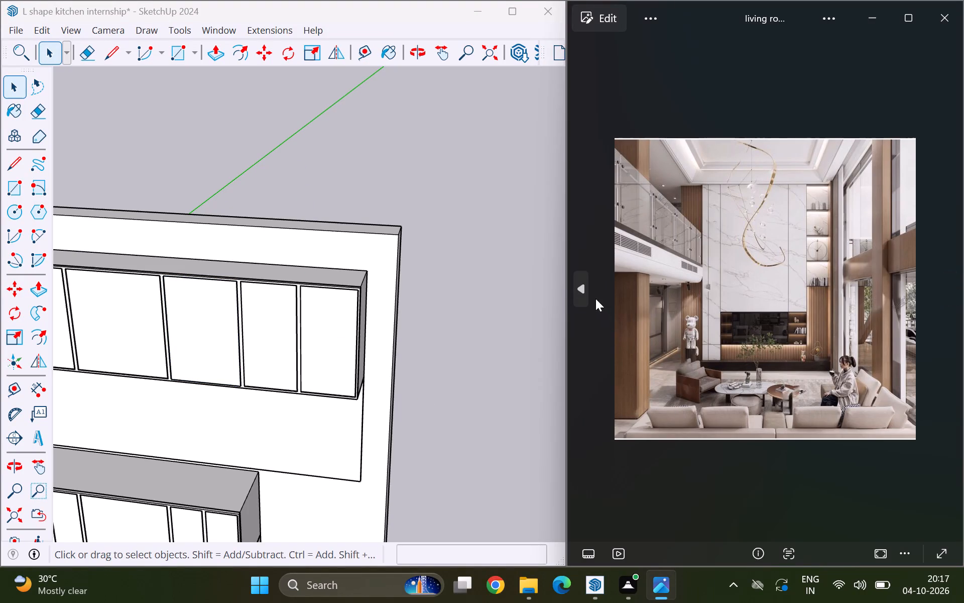
left_click(574, 289)
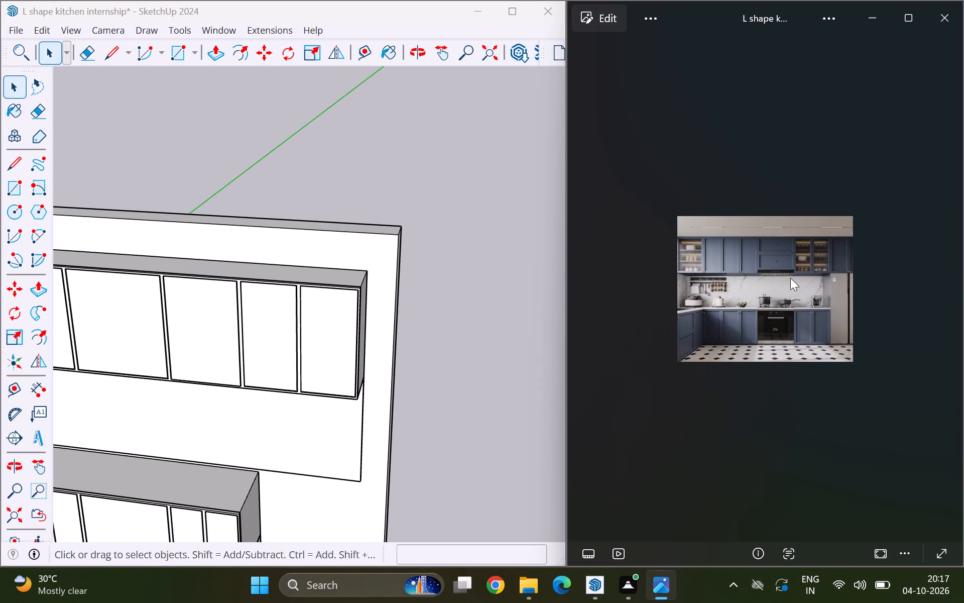
scroll(790, 278, "up", 10)
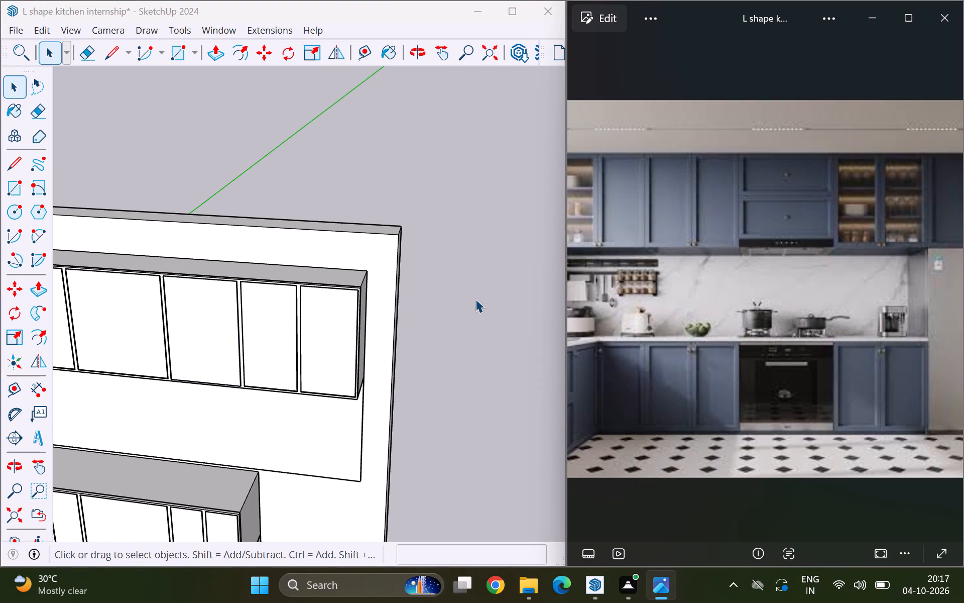
Return to SketchUp and start the Paint Bucket for applying materials to the whole L-shaped kitchen model.
key("b")
scroll(235, 205, "down", 3)
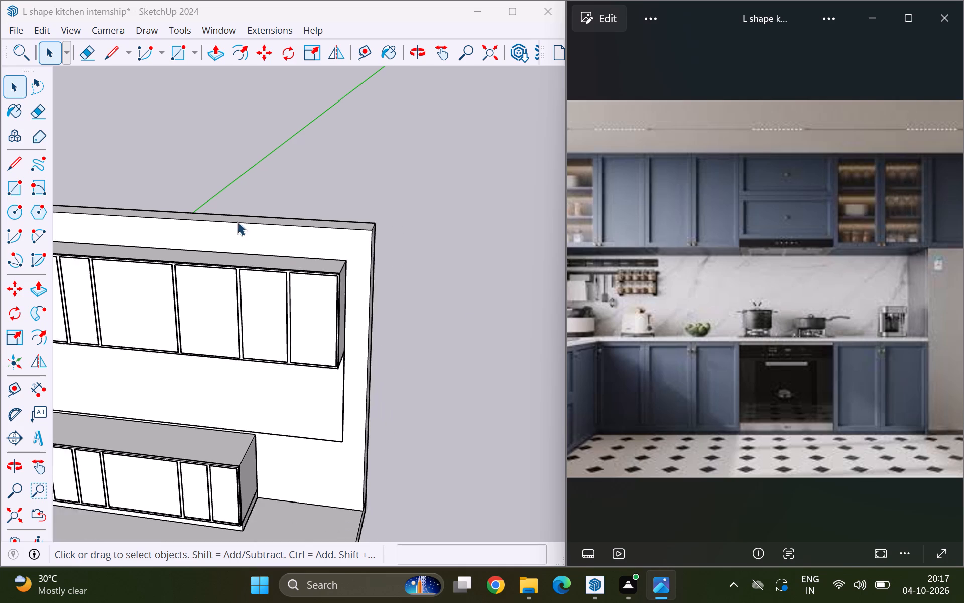
scroll(237, 222, "down", 2)
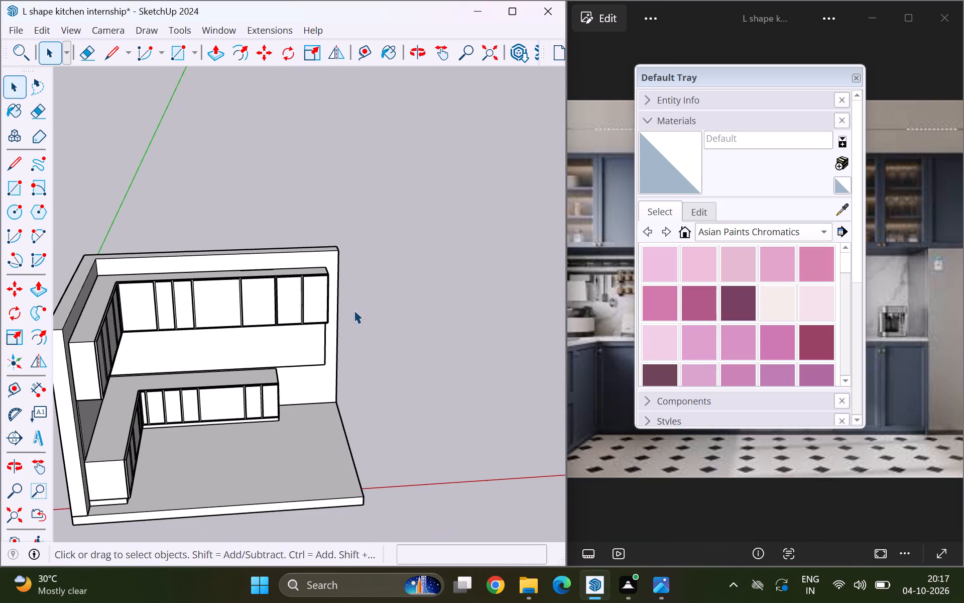
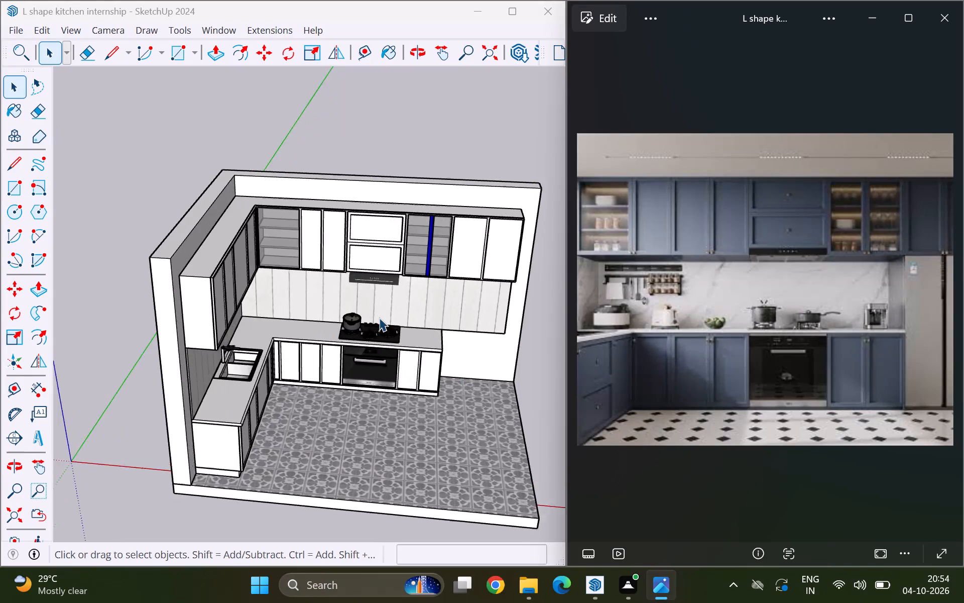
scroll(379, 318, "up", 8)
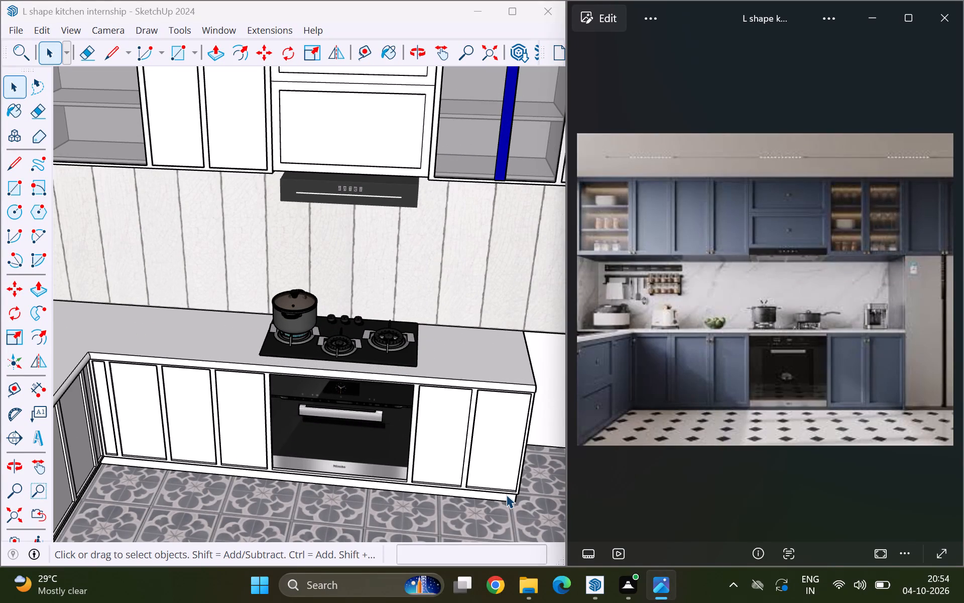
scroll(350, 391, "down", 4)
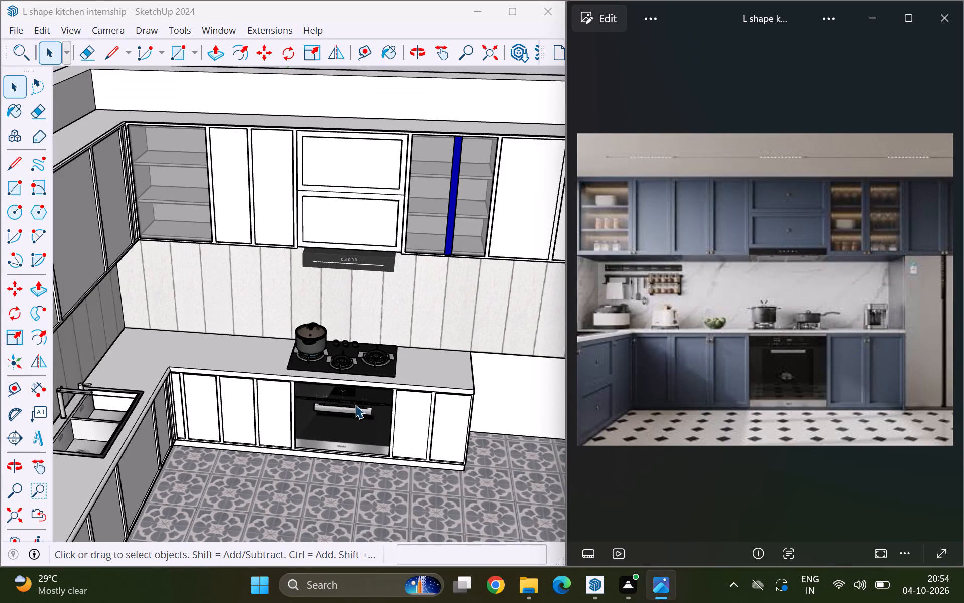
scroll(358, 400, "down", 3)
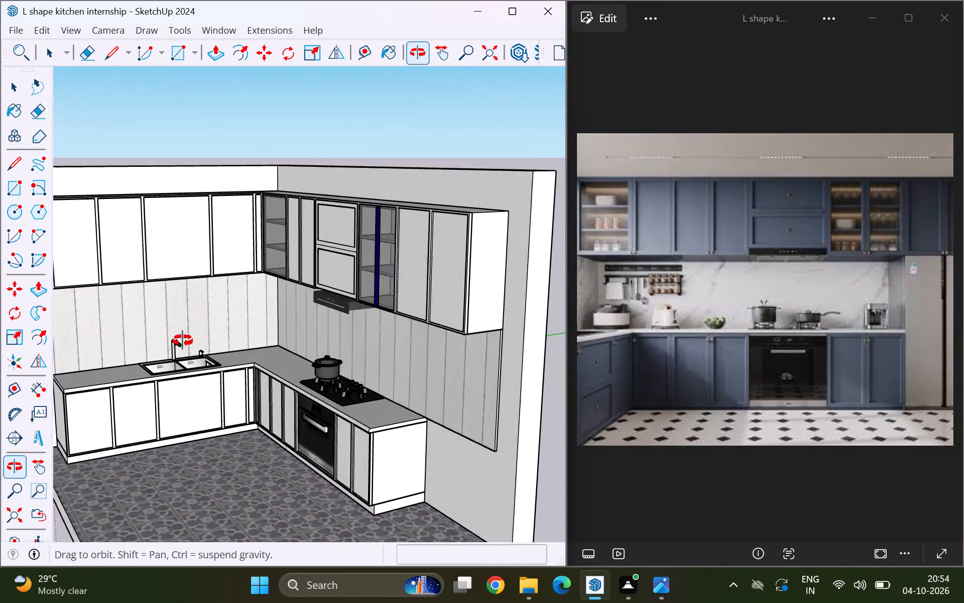
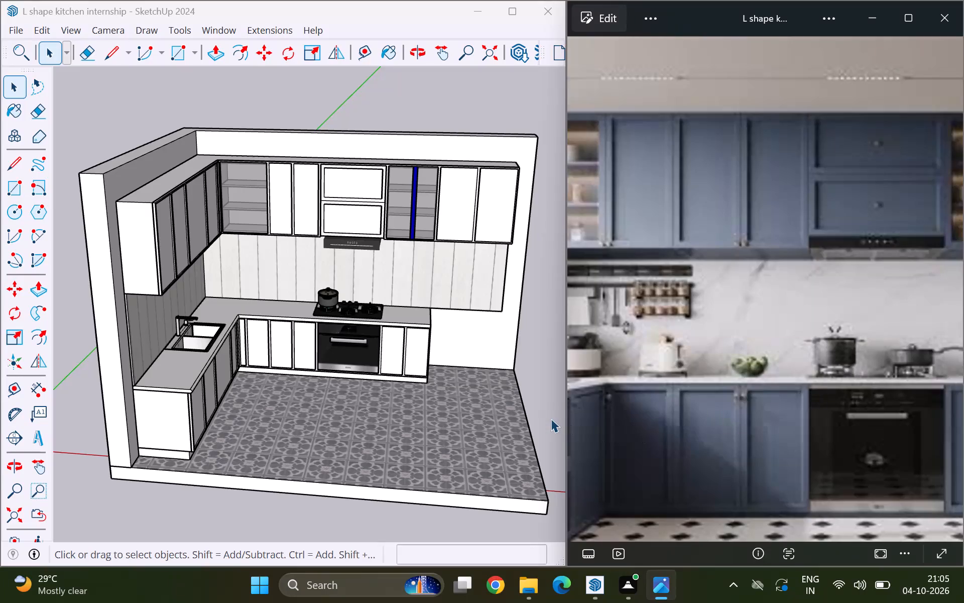
Close the blue kitchen reference image shown beside the SketchUp model.
scroll(551, 419, "down", 2)
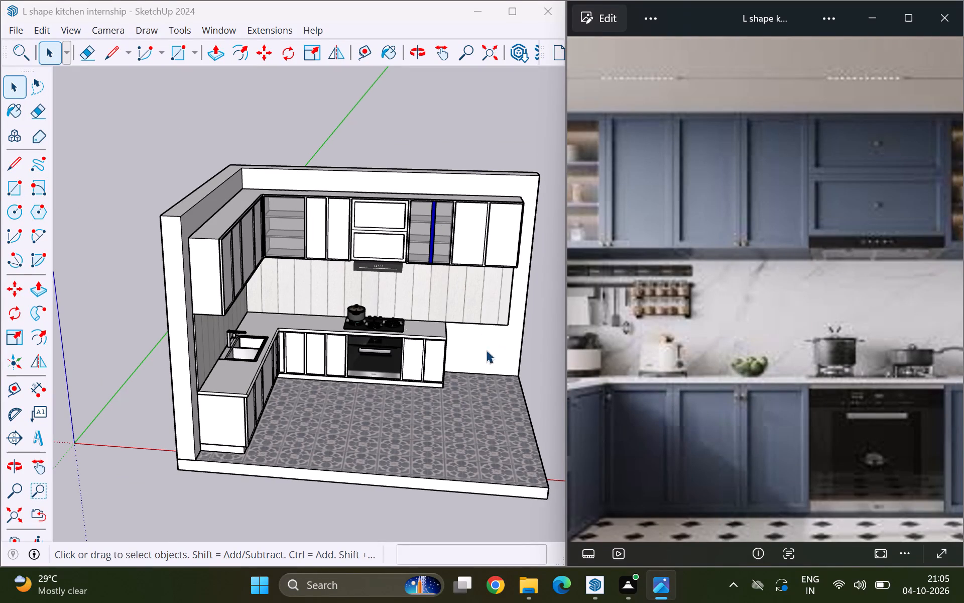
scroll(311, 308, "down", 4)
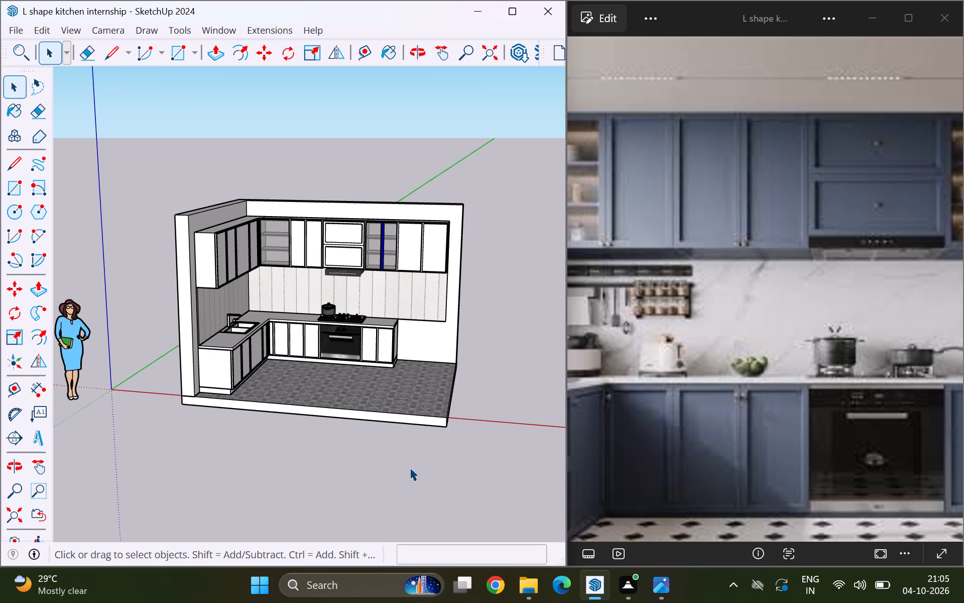
left_click(954, 16)
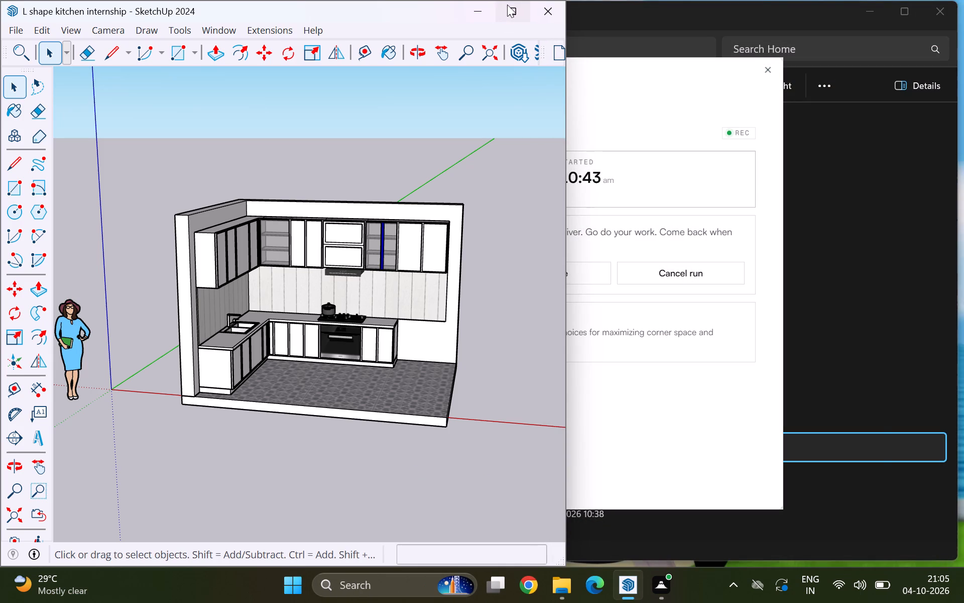
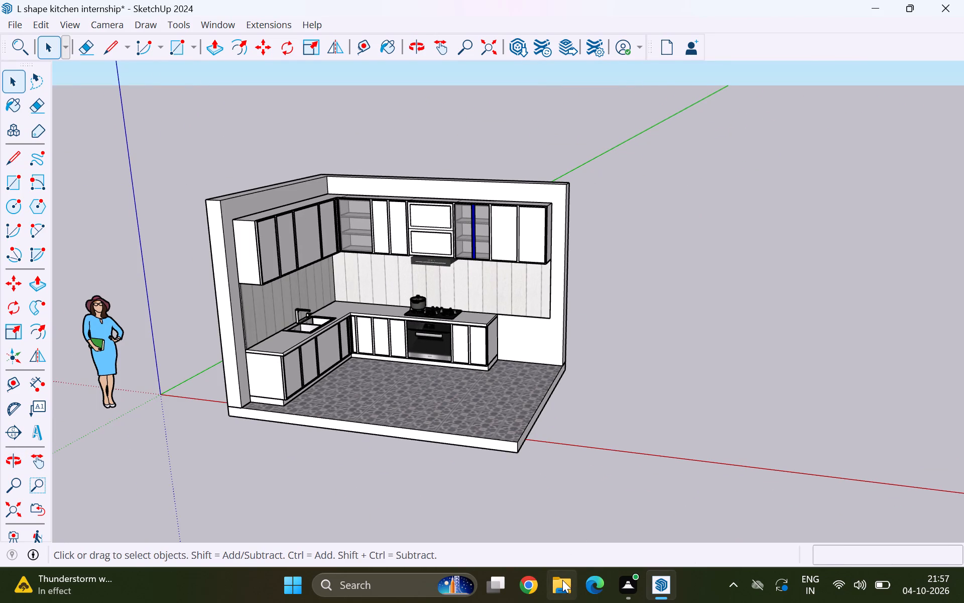
Open the image "L shape kitchen ref img" from the recent files in File Explorer and view it in a full-size Photos window.
left_click(562, 580)
right_click(298, 444)
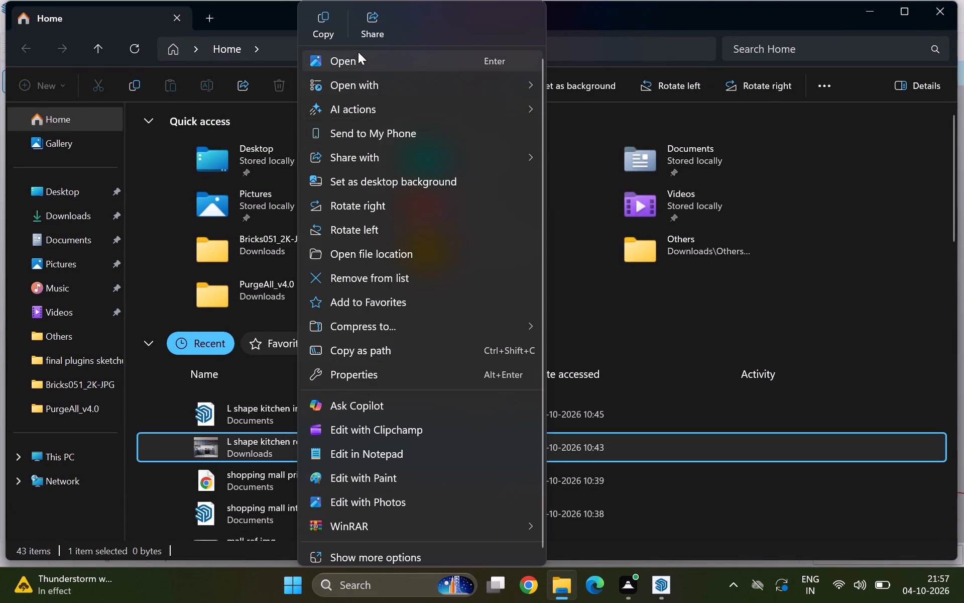
left_click(358, 56)
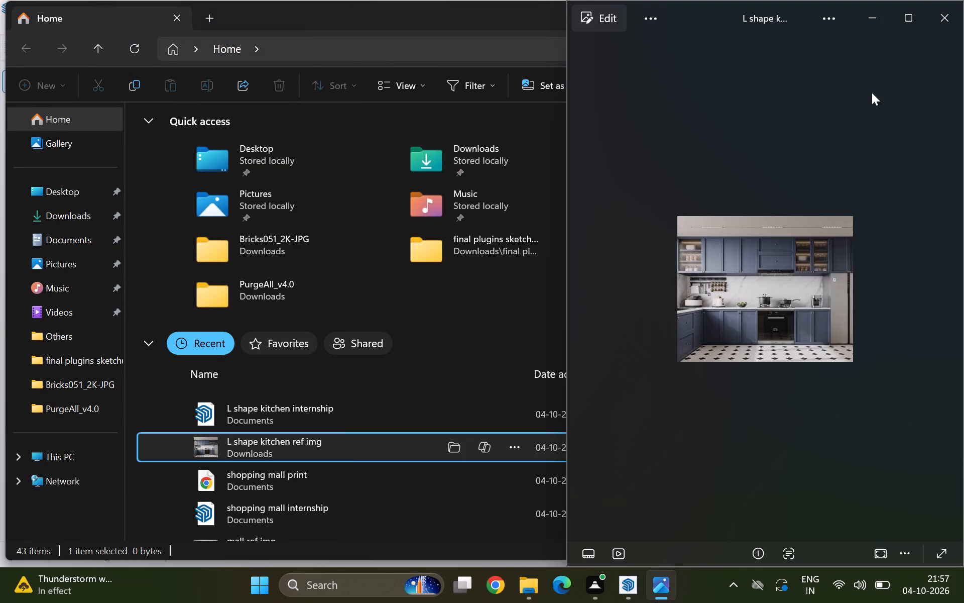
left_click(909, 21)
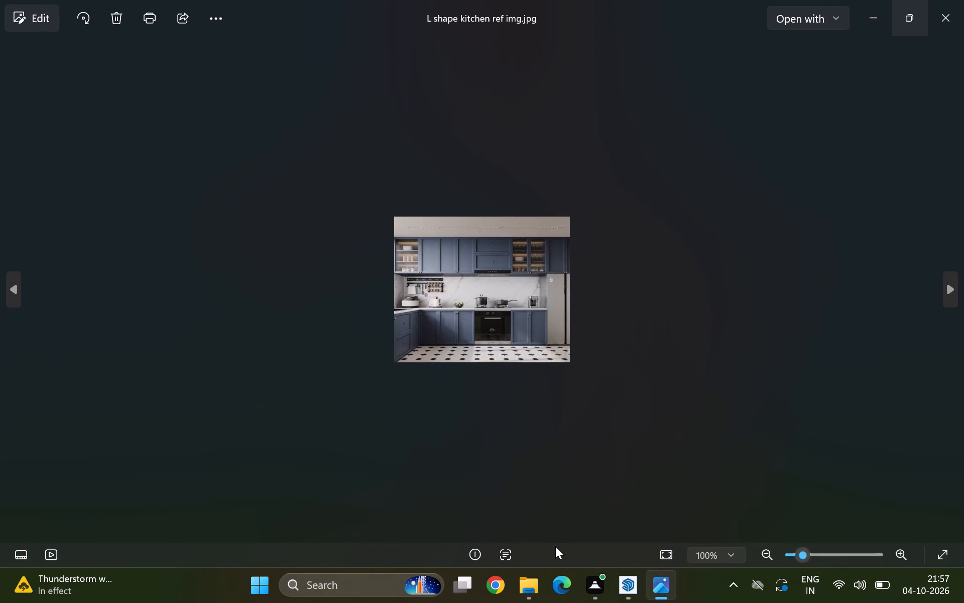
Switch back to SketchUp and arrange it side by side with the Photos reference image in two equal halves.
left_click(622, 585)
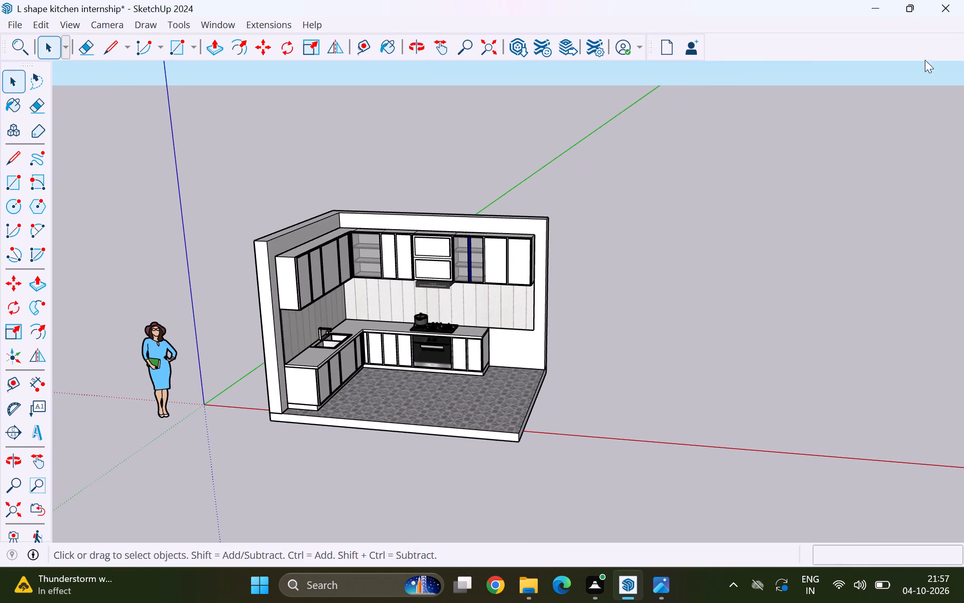
left_click(849, 44)
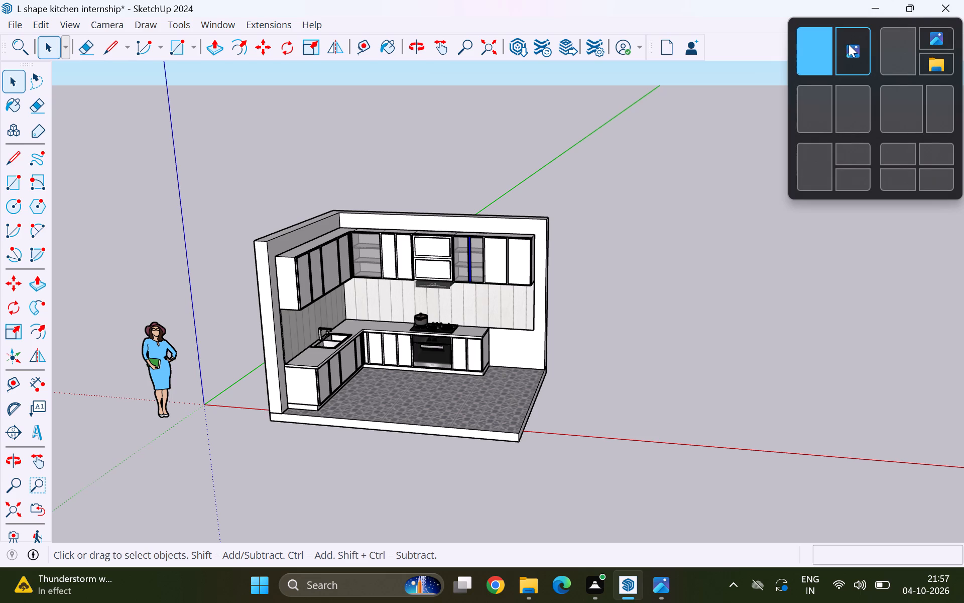
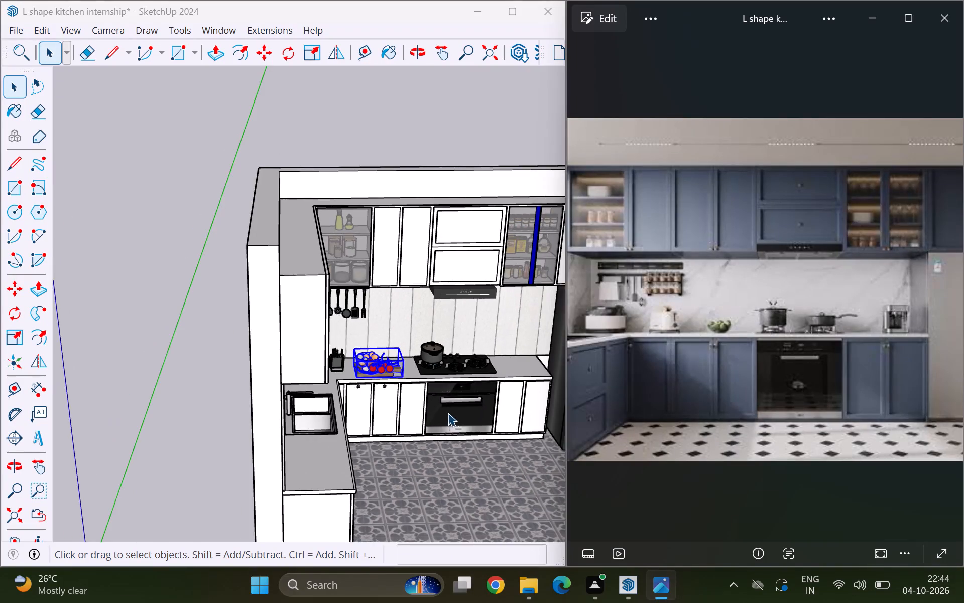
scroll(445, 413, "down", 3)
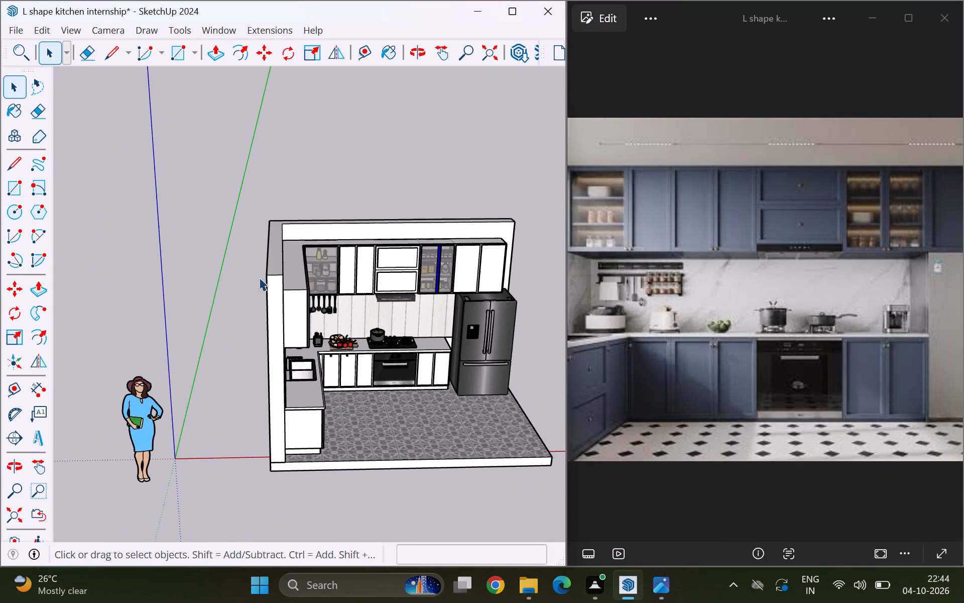
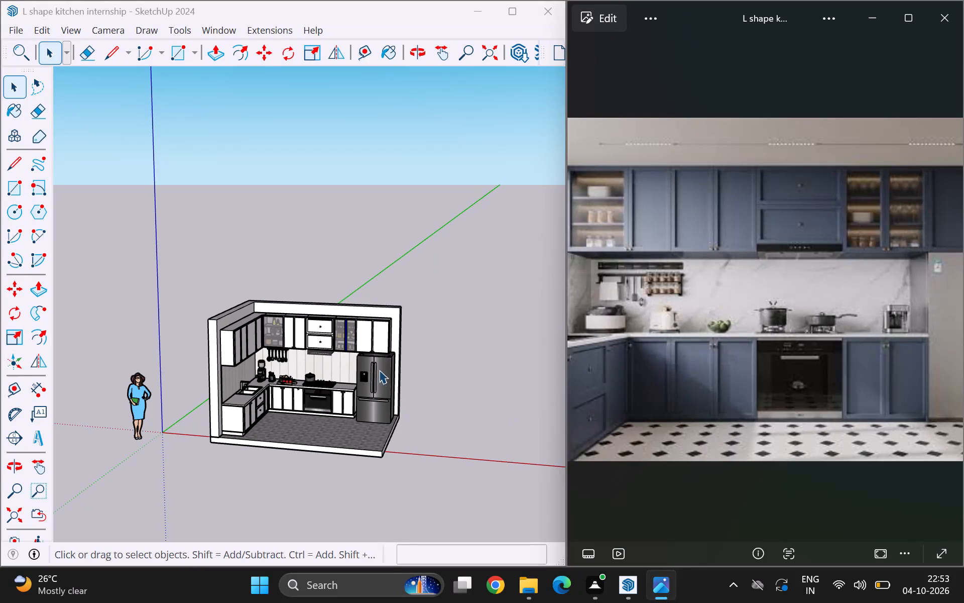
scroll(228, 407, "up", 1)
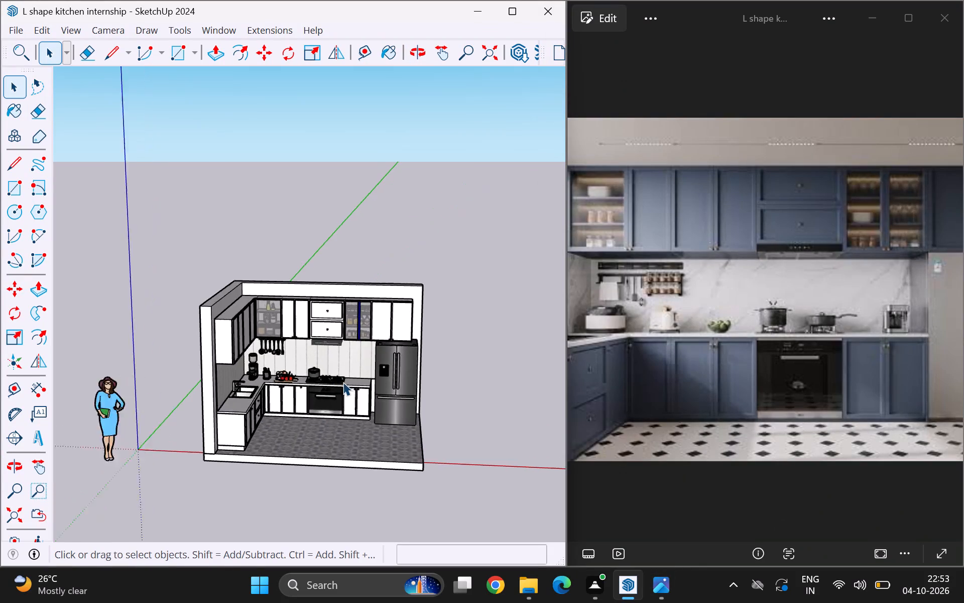
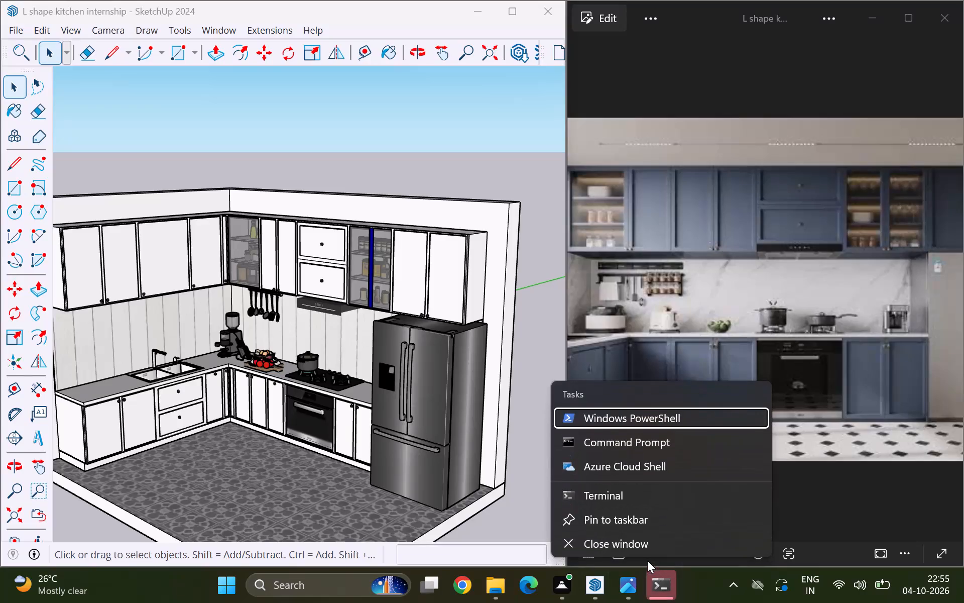
Close the open terminal window.
left_click(632, 552)
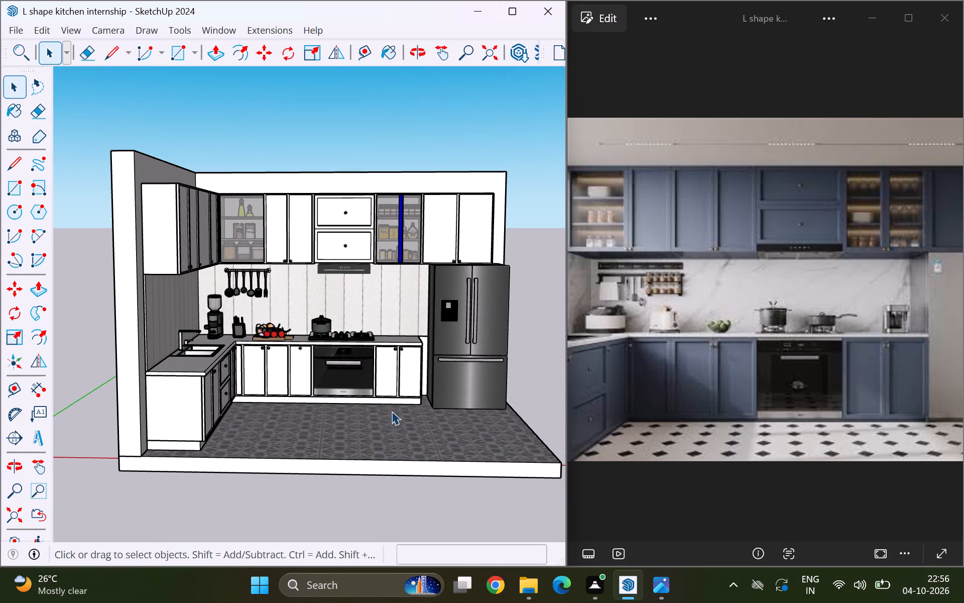
Switch to Chrome, search for "image colour picker" and open the imagecolorpicker.com result.
left_click(501, 580)
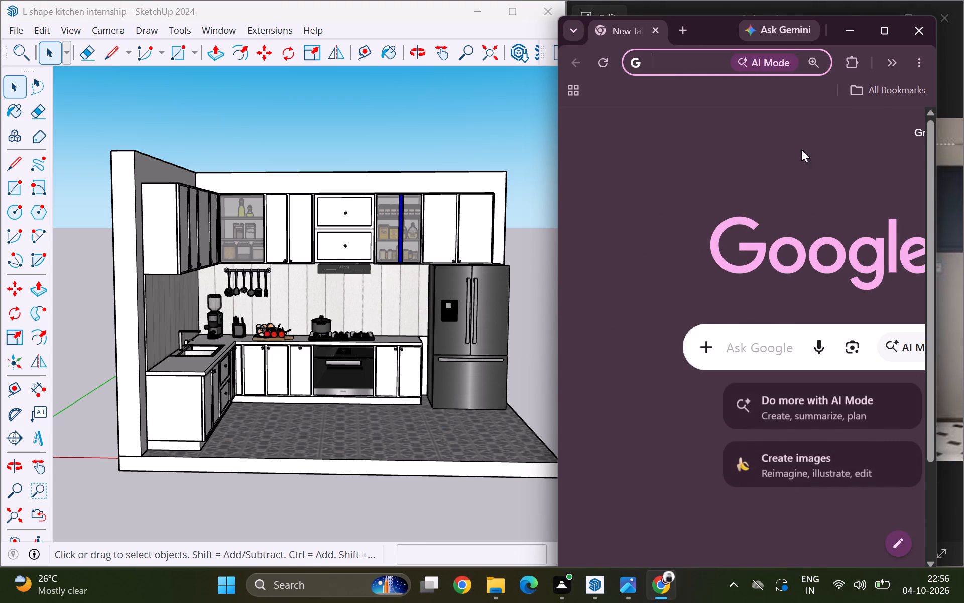
left_click(884, 32)
left_click(440, 336)
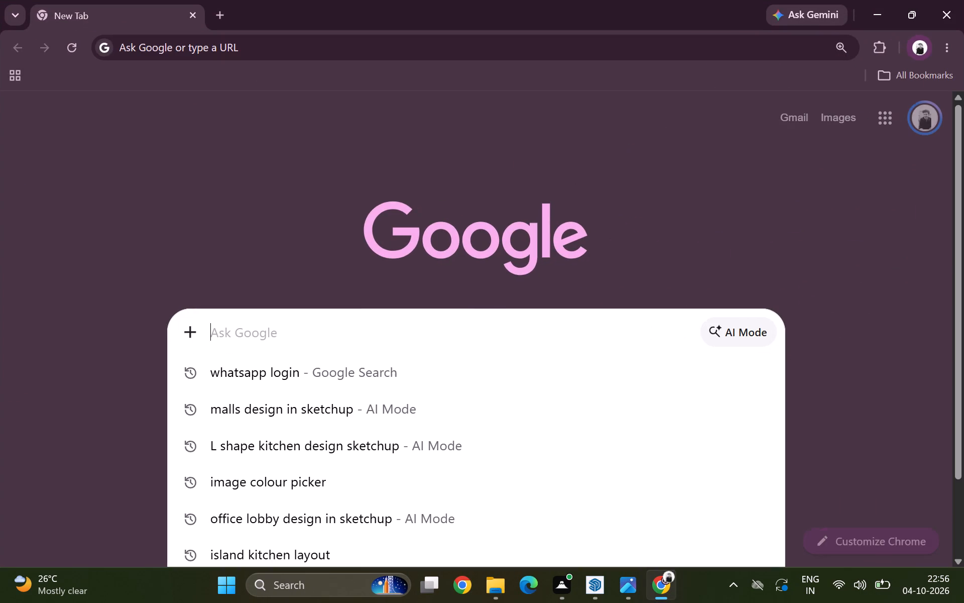
left_click(301, 482)
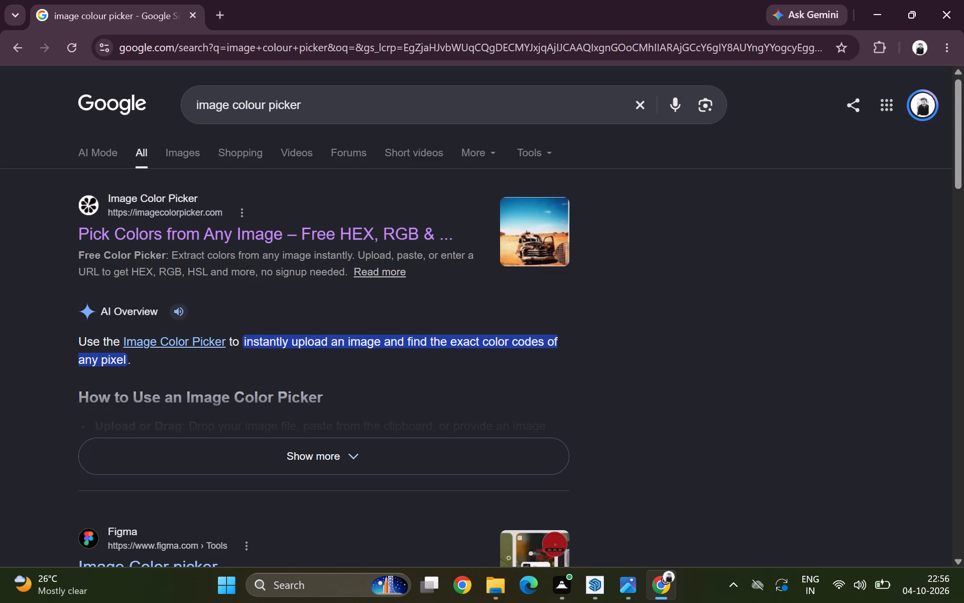
left_click(170, 243)
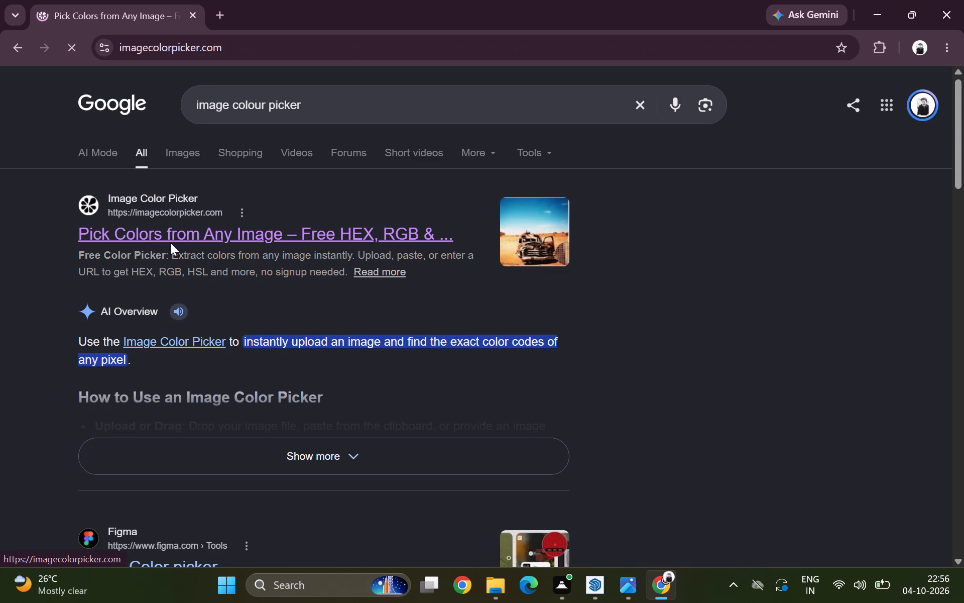
Load the "L shape kitchen ref img" picture from Downloads into the color picker and dismiss the overlaying ads.
scroll(329, 258, "down", 4)
scroll(400, 292, "down", 3)
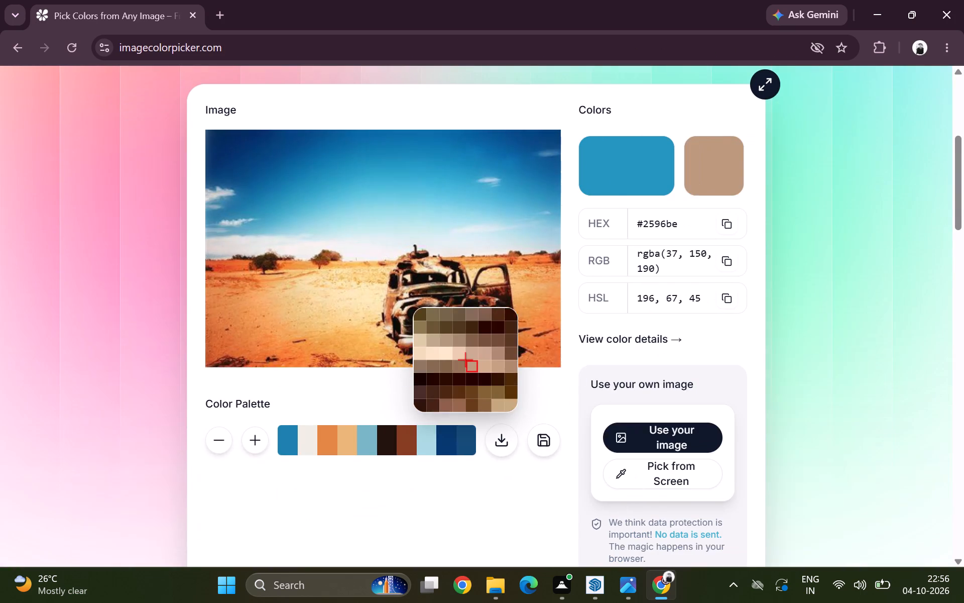
scroll(503, 316, "down", 3)
scroll(667, 366, "down", 2)
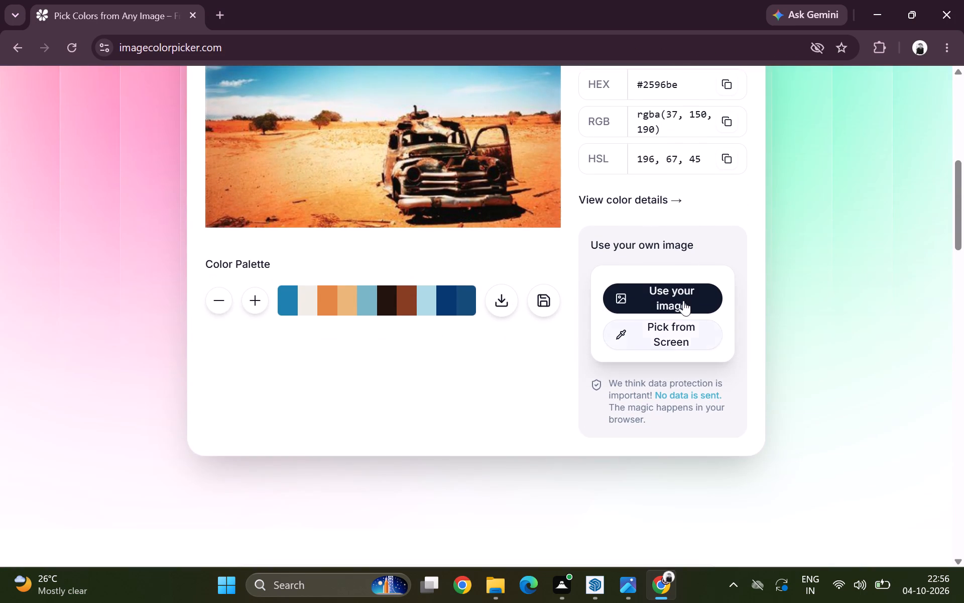
left_click(681, 296)
scroll(543, 369, "down", 5)
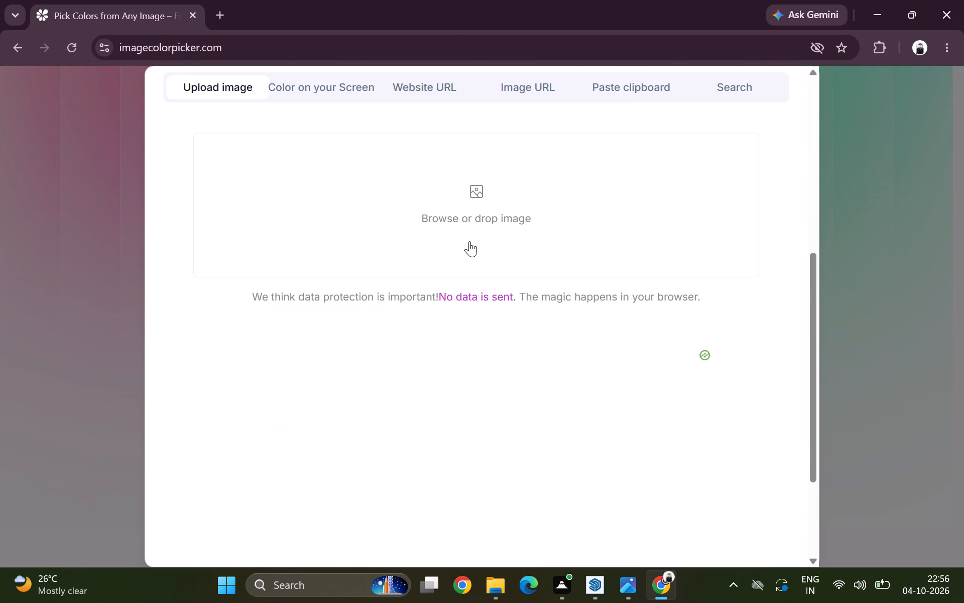
left_click(472, 219)
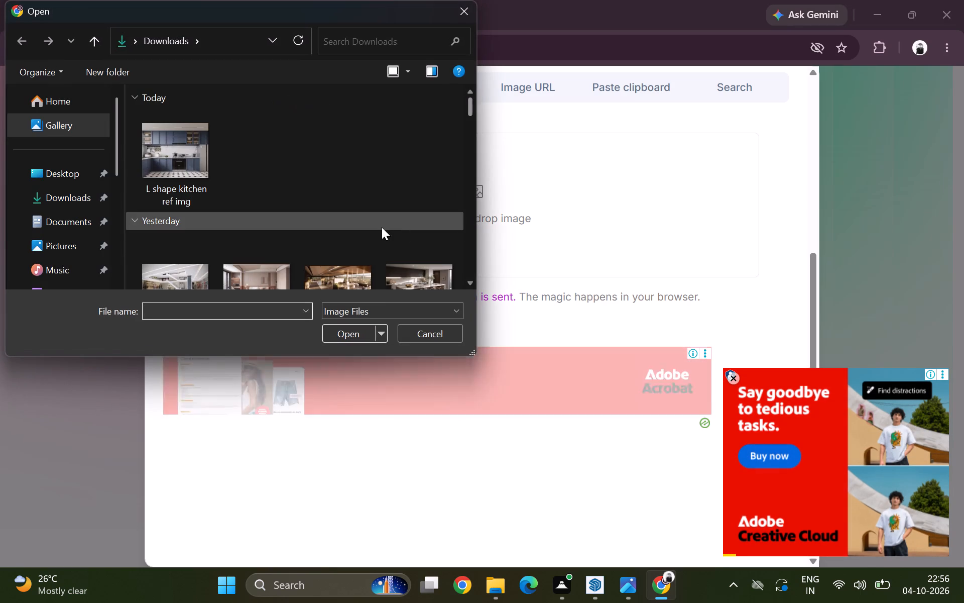
left_click(192, 171)
left_click(353, 333)
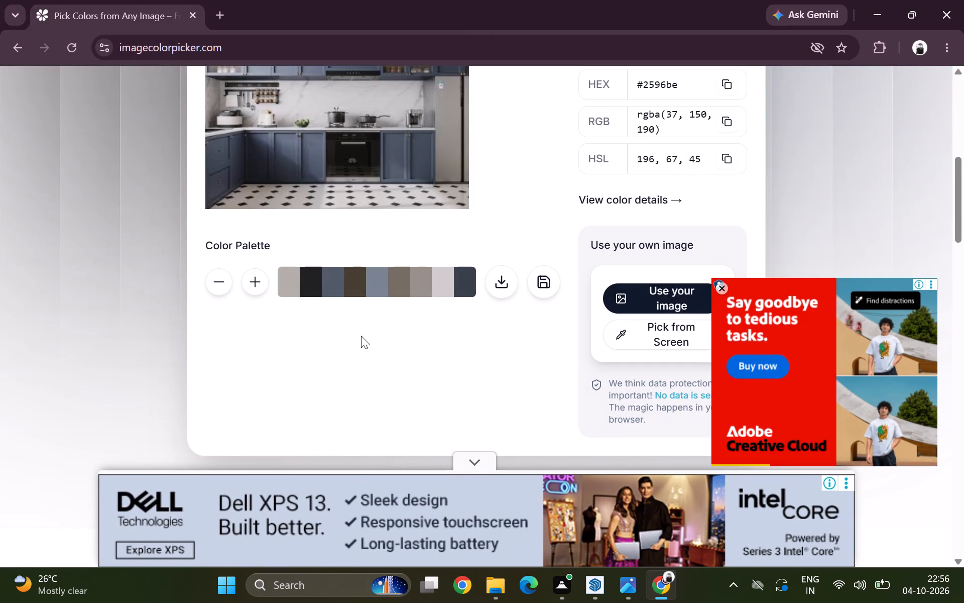
left_click(474, 465)
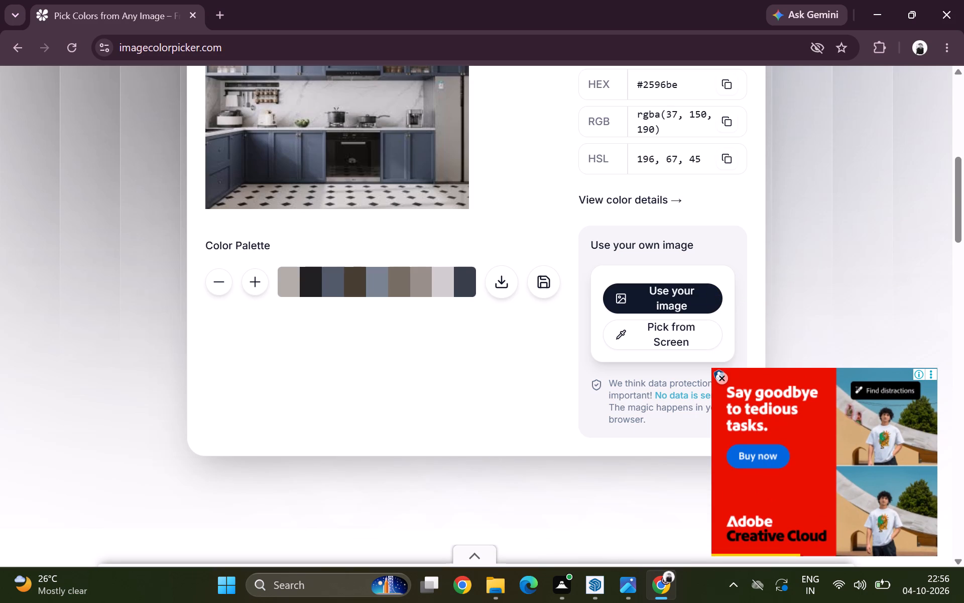
left_click(722, 380)
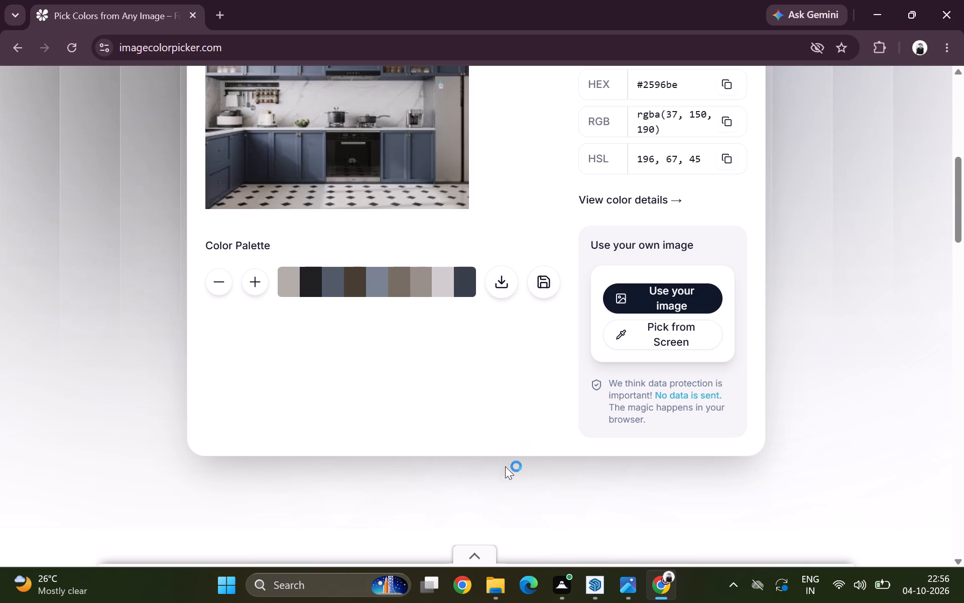
Sample the blue-grey color of an upper cabinet door in the kitchen image, picking #868f9e.
scroll(505, 479, "down", 1)
scroll(507, 482, "up", 3)
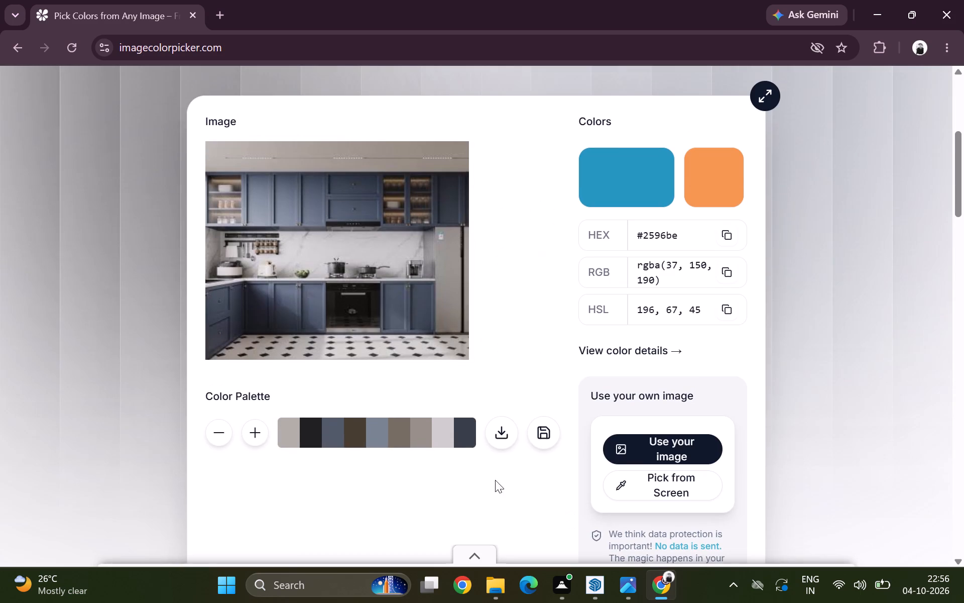
scroll(297, 233, "up", 2)
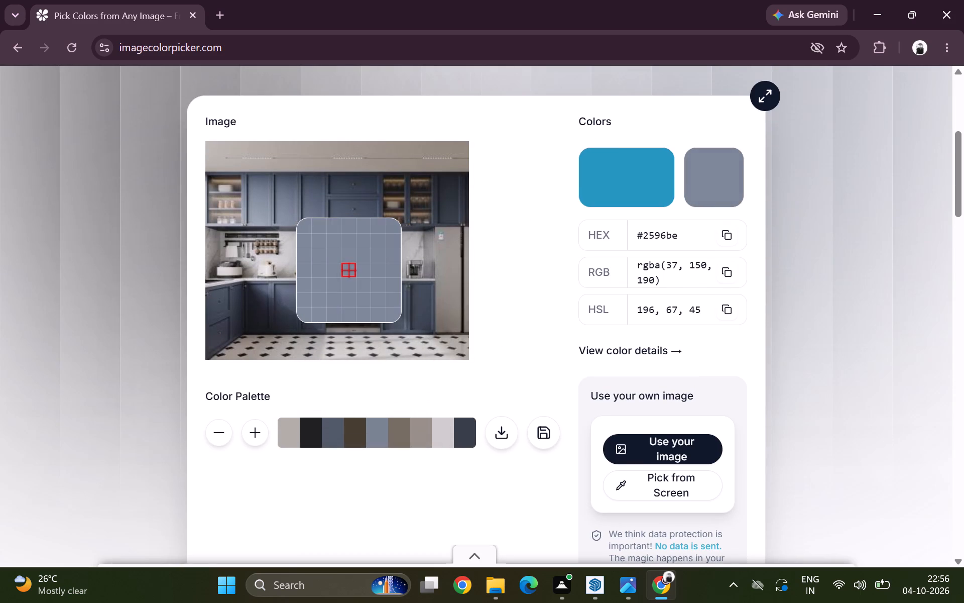
left_click(285, 206)
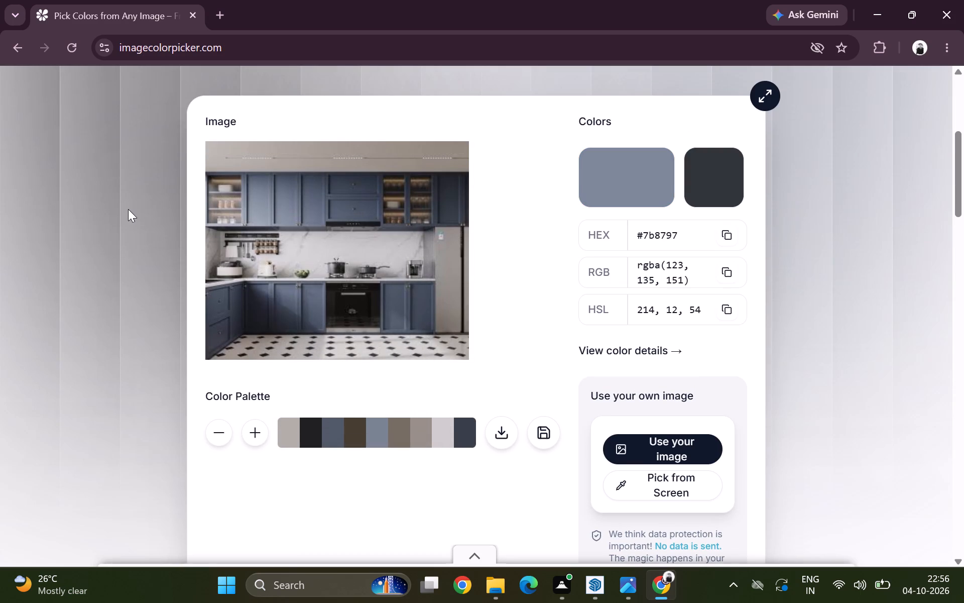
left_click(266, 203)
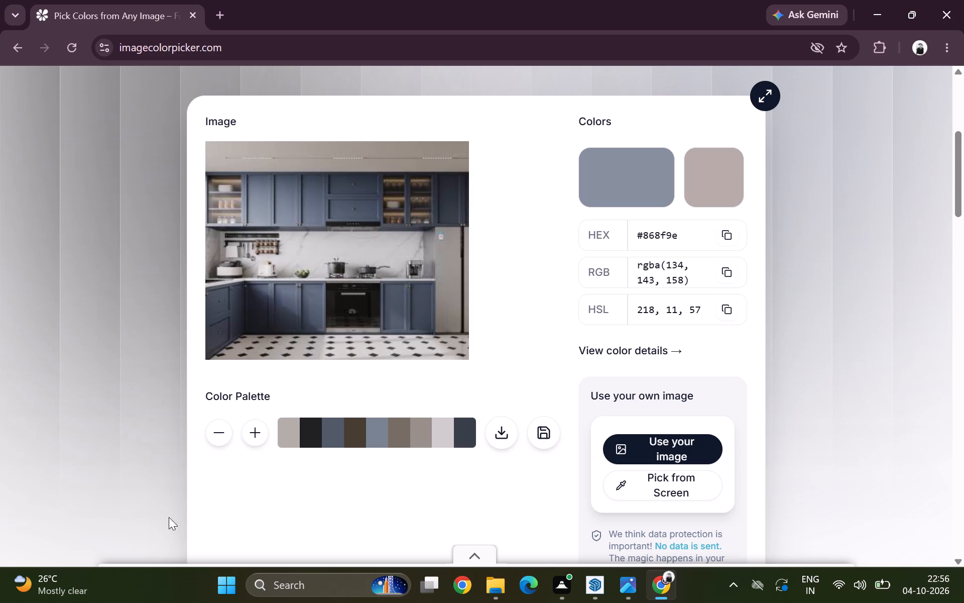
Switch to the SketchUp kitchen model.
left_click(600, 588)
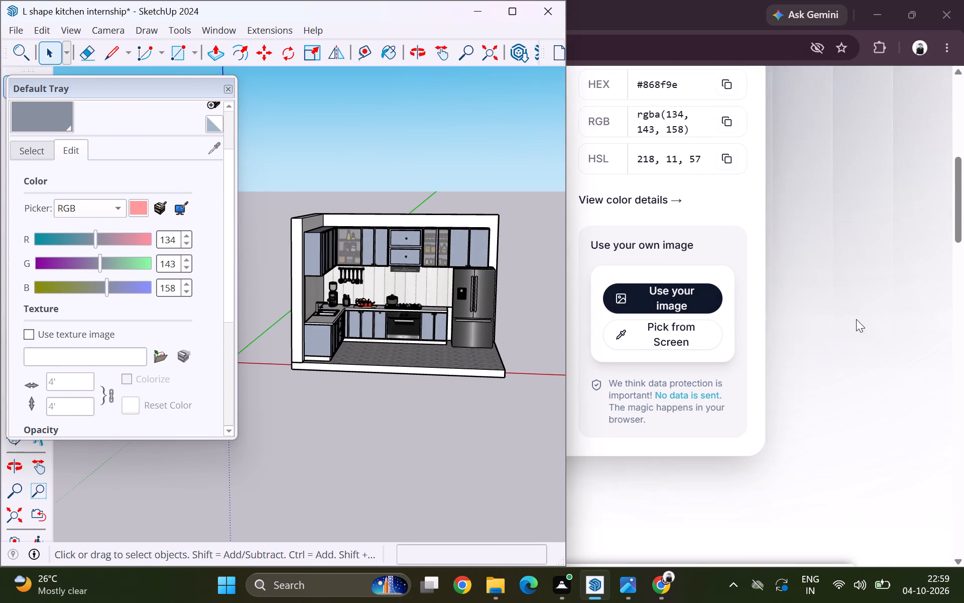
Switch back to the color picker in Chrome and briefly view the kitchen image in full screen.
left_click(649, 522)
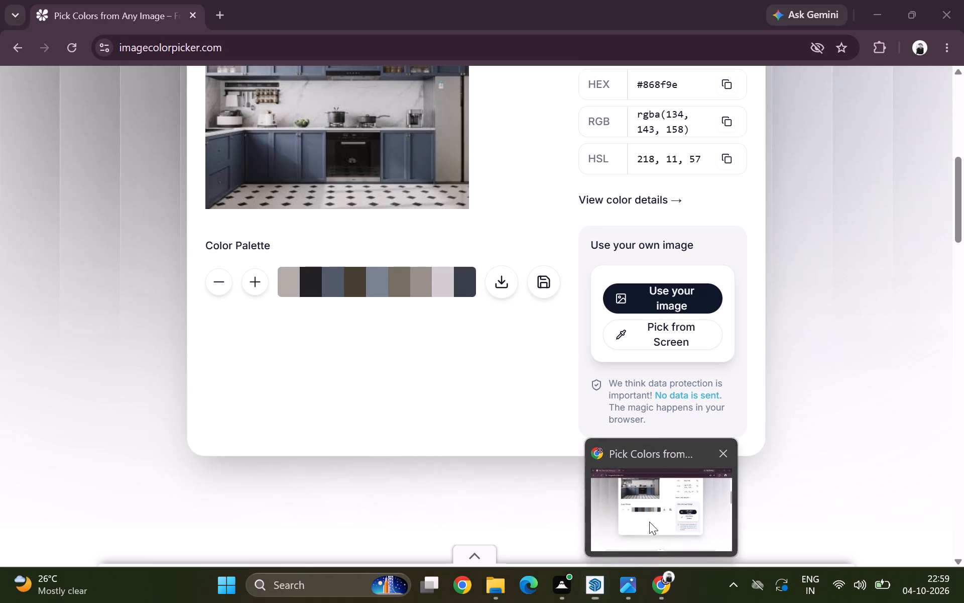
scroll(502, 479, "up", 3)
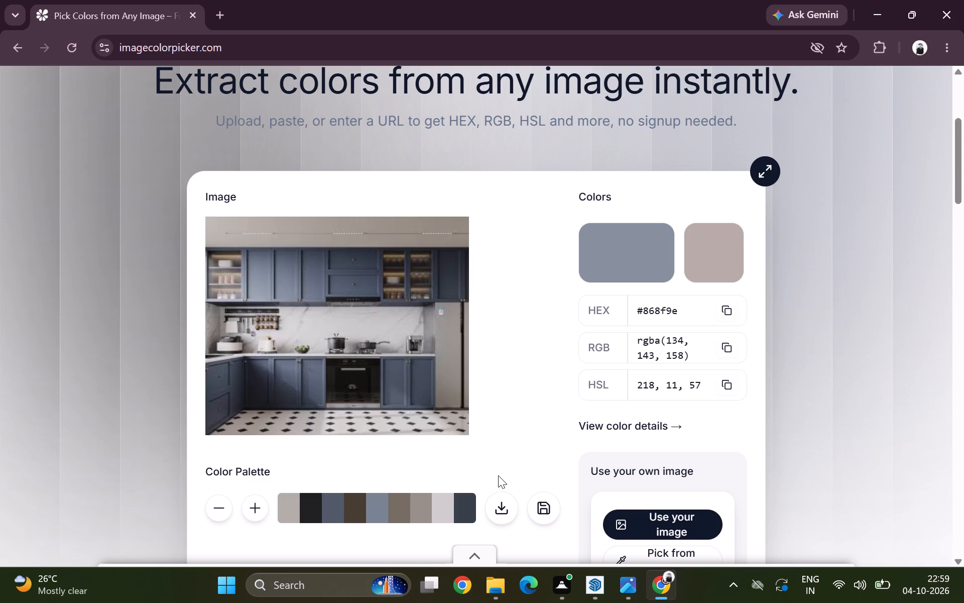
left_click(768, 173)
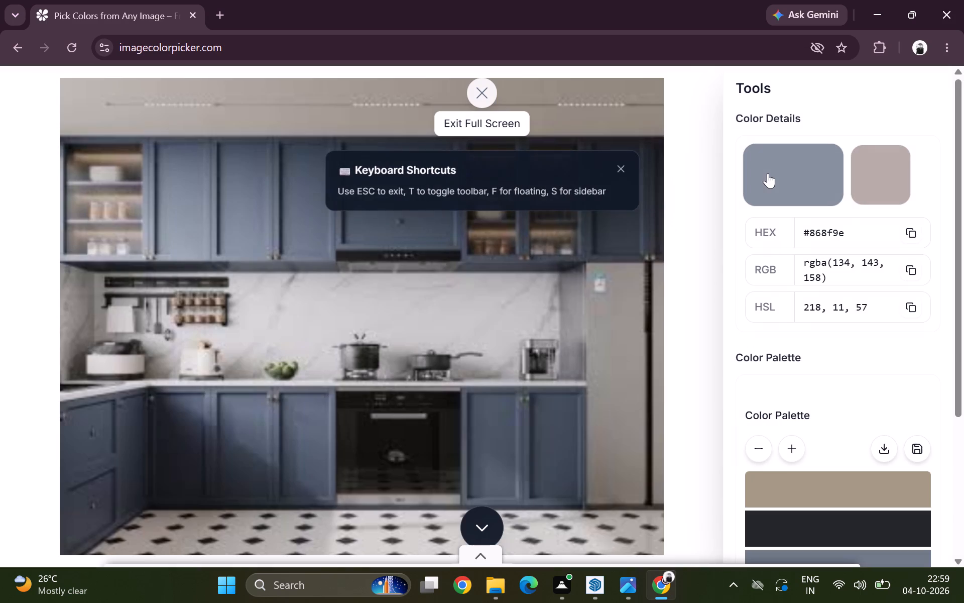
left_click(484, 95)
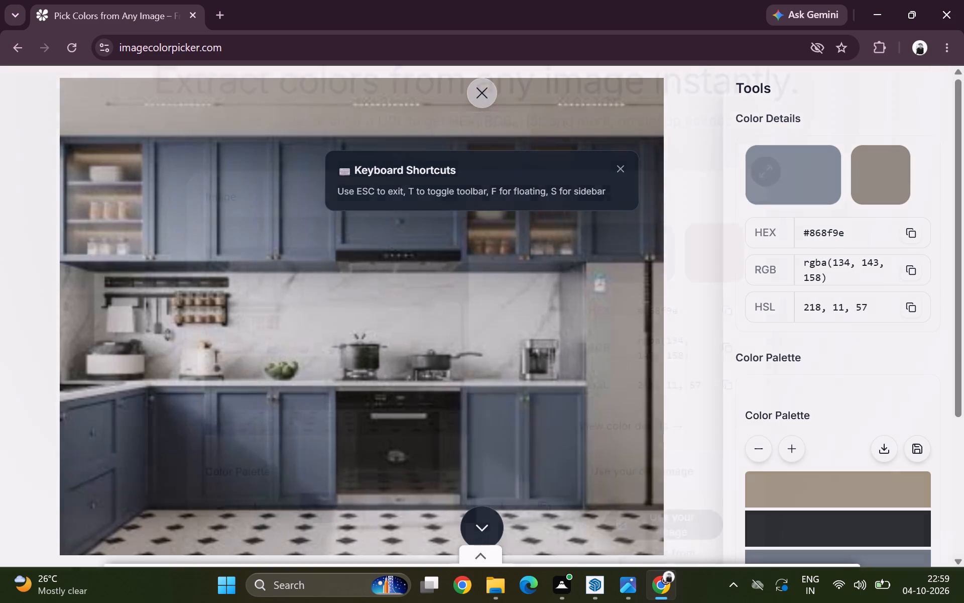
scroll(588, 199, "down", 2)
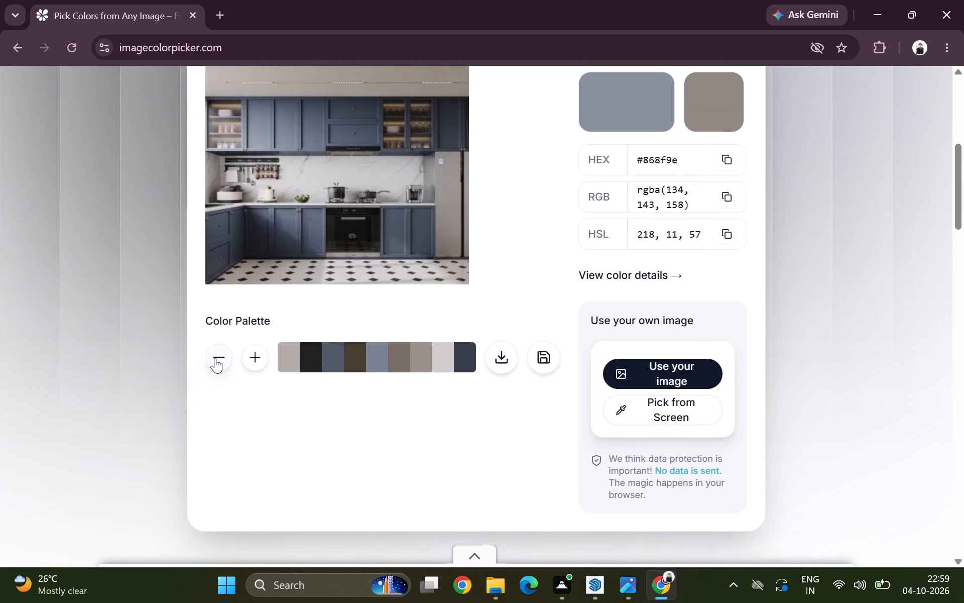
Examine where each extracted palette color occurs in the kitchen image, going through all the swatches.
left_click(288, 361)
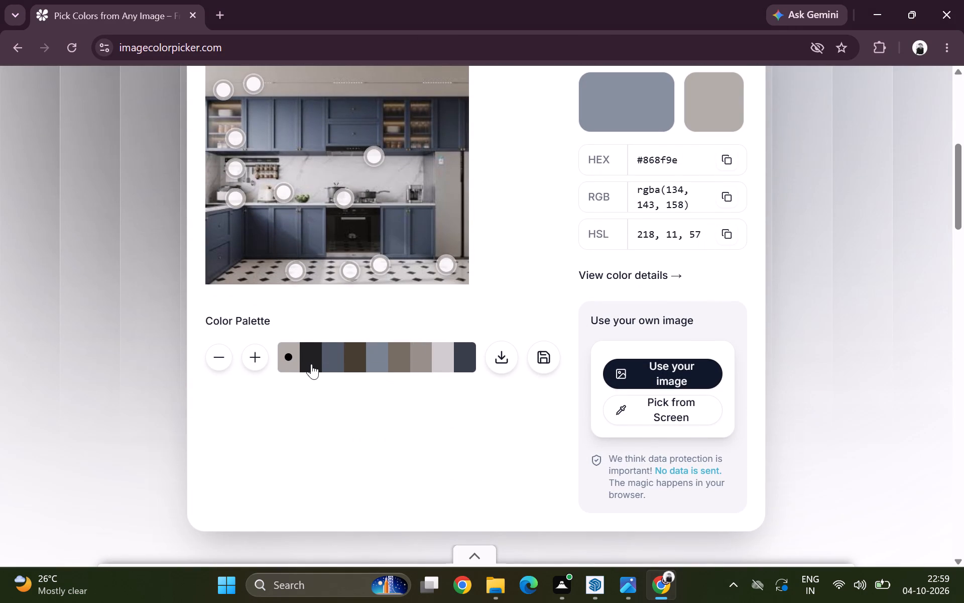
left_click(311, 364)
left_click(329, 364)
left_click(347, 366)
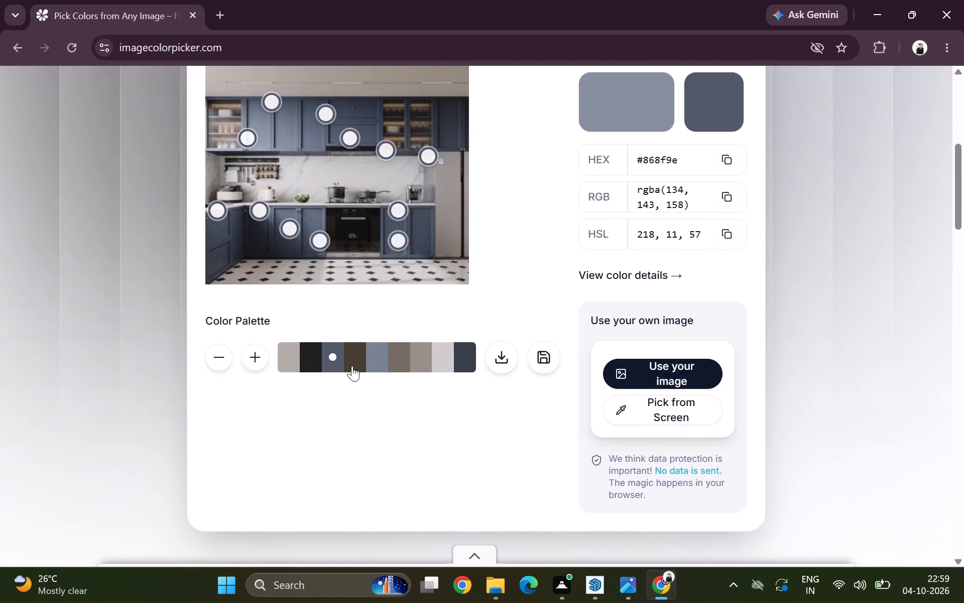
left_click(365, 367)
left_click(381, 367)
left_click(400, 367)
left_click(416, 365)
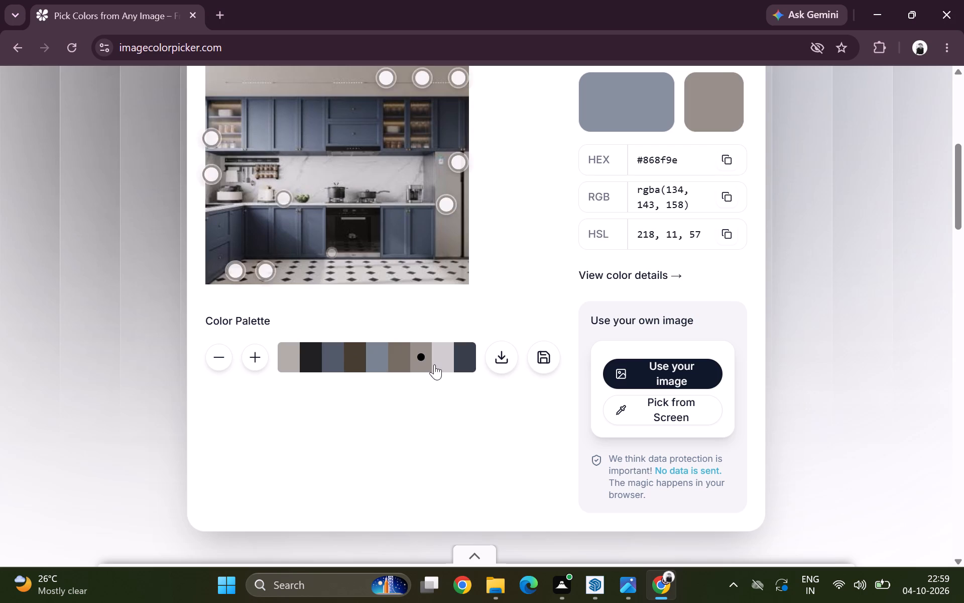
left_click(434, 364)
left_click(459, 360)
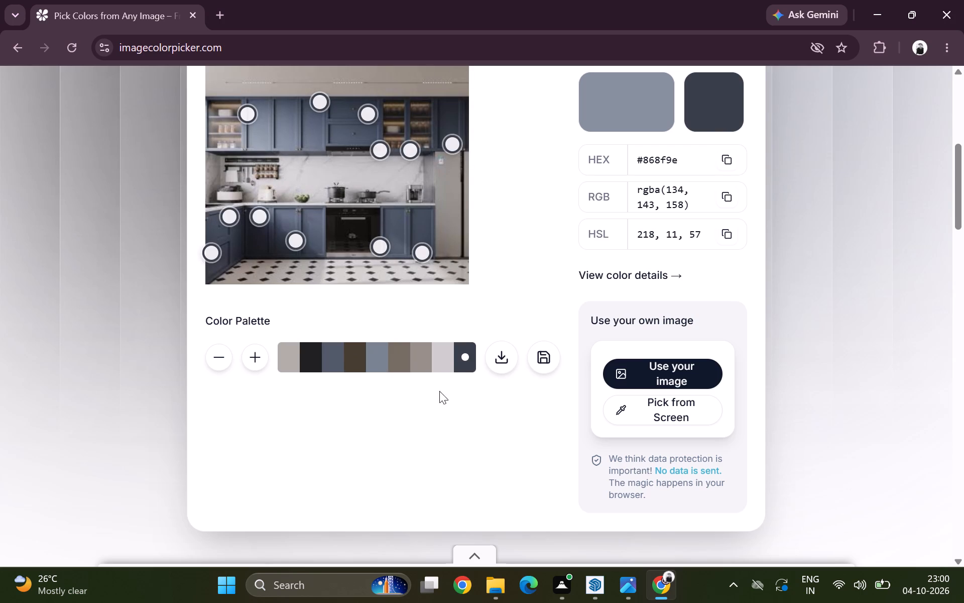
left_click(449, 357)
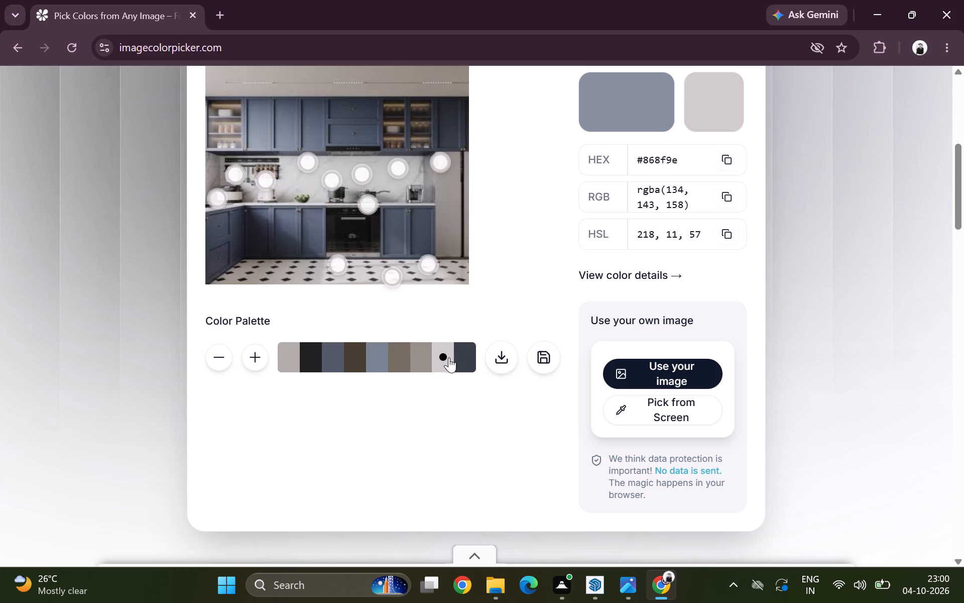
left_click(417, 355)
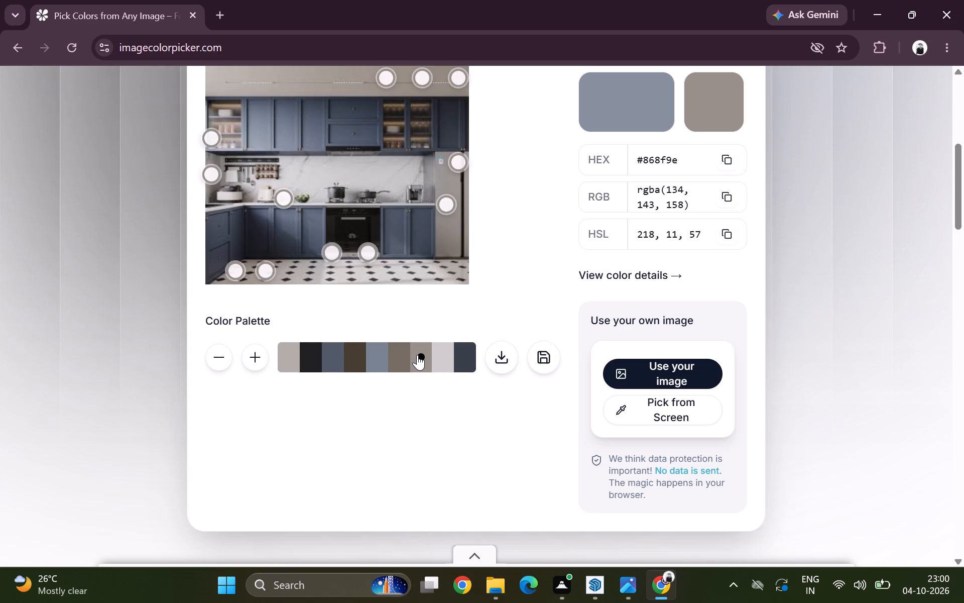
left_click(400, 357)
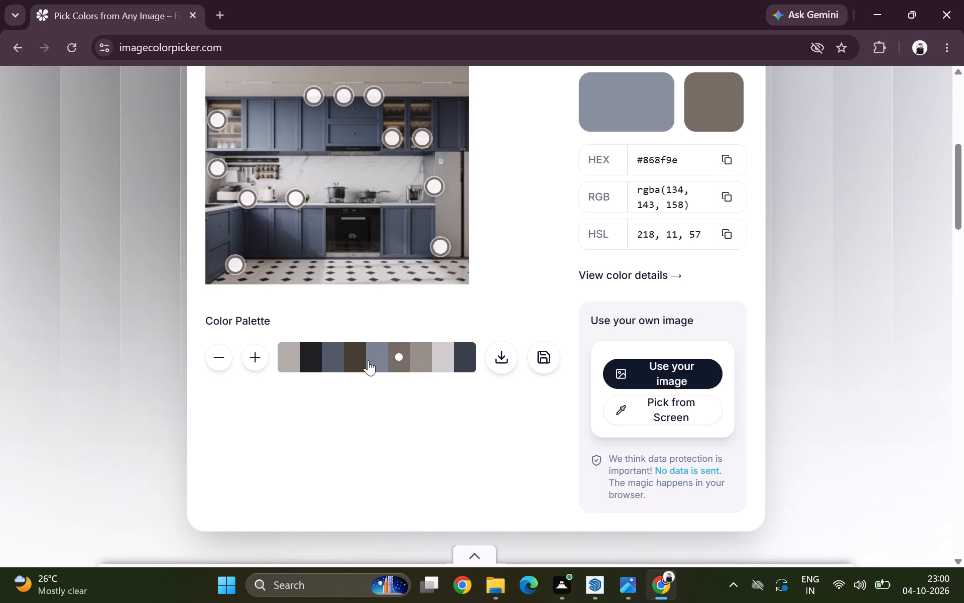
left_click(366, 360)
left_click(354, 363)
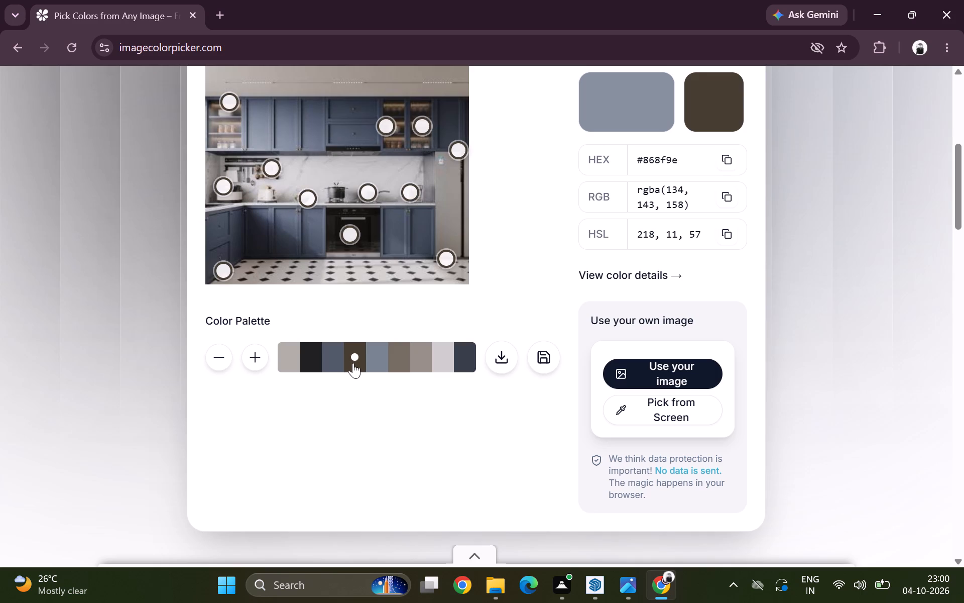
left_click(337, 363)
left_click(315, 363)
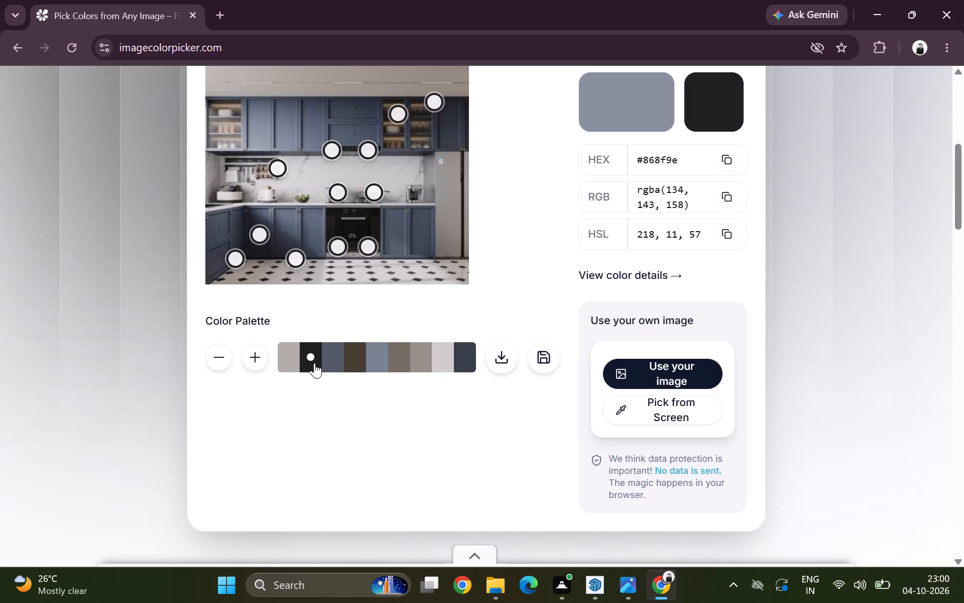
left_click(287, 363)
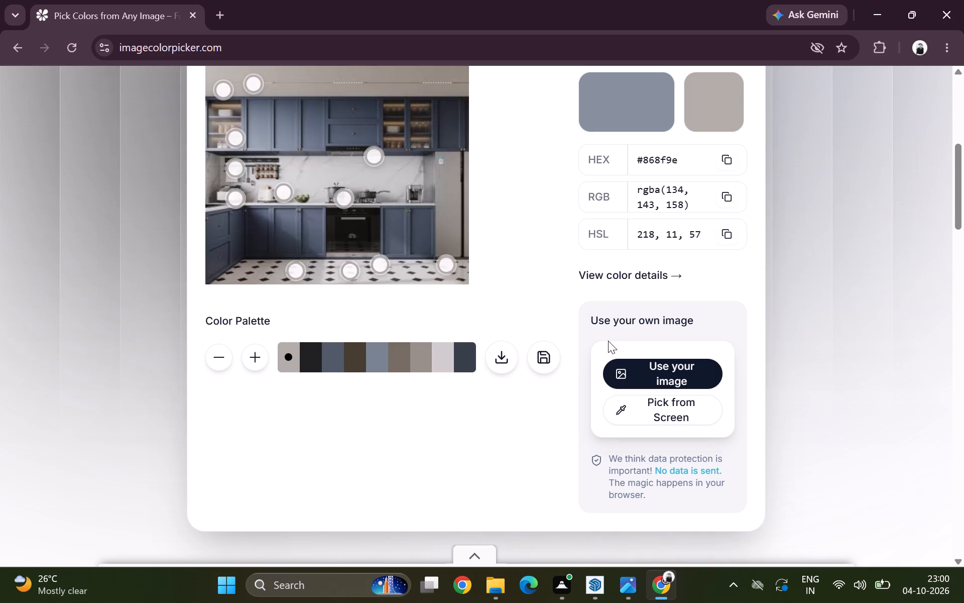
Reduce the number of colors in the extracted palette and look over the color picker page.
scroll(608, 341, "up", 4)
scroll(607, 345, "down", 5)
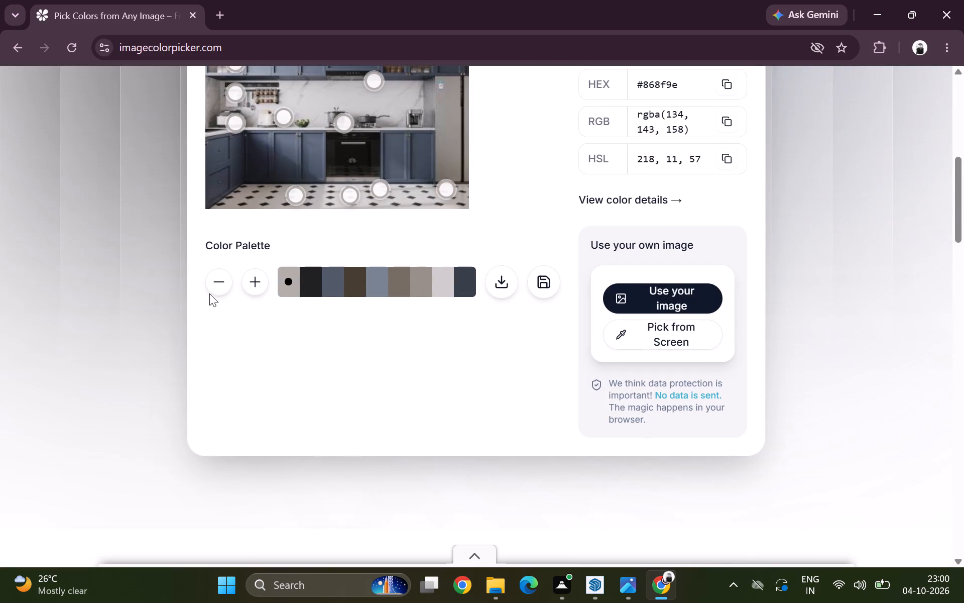
left_click(222, 284)
left_click(221, 290)
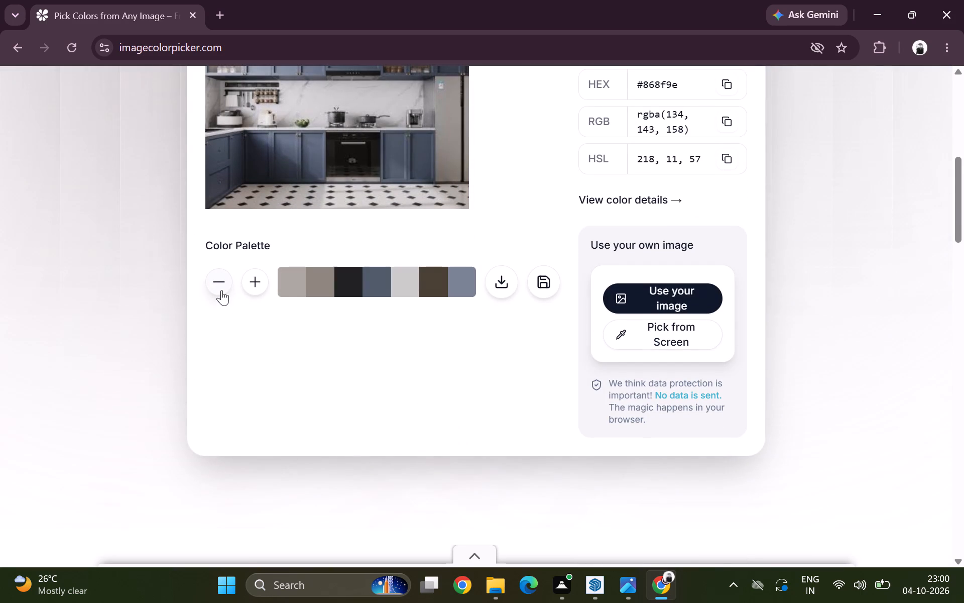
triple_click(221, 290)
left_click(221, 290)
triple_click(221, 290)
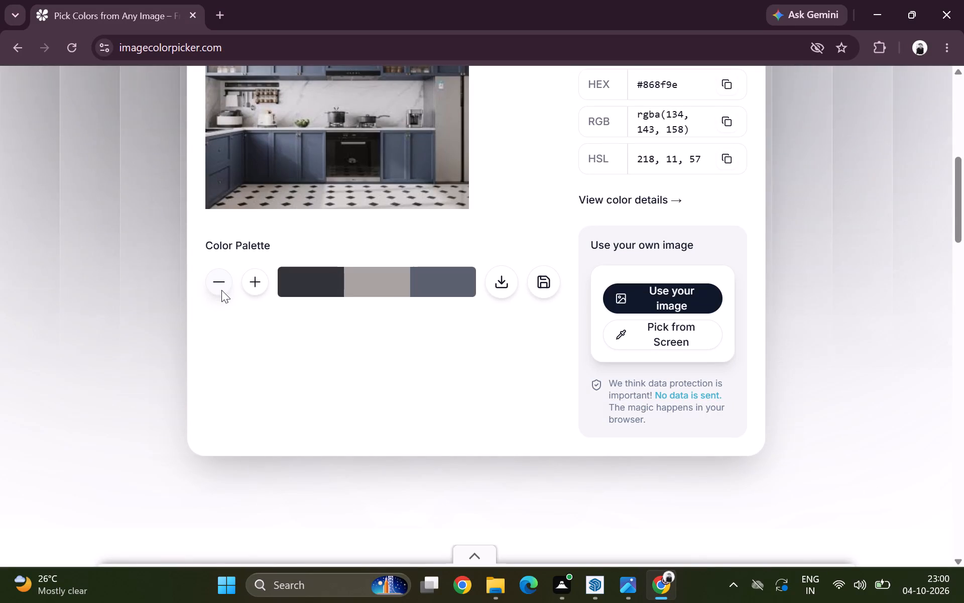
left_click(221, 290)
scroll(453, 417, "down", 3)
scroll(462, 421, "up", 8)
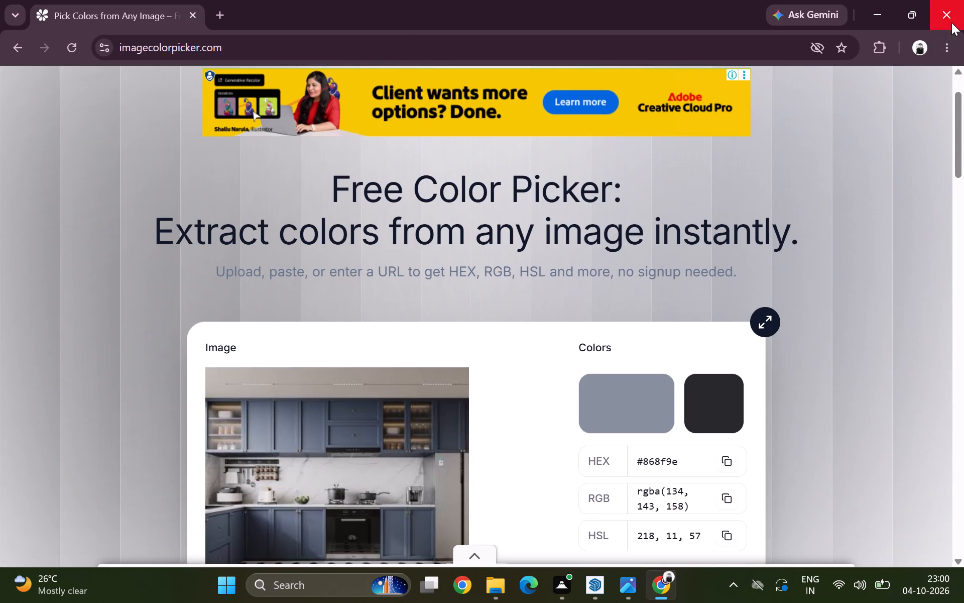
Close the Chrome window with the color picker.
left_click(951, 23)
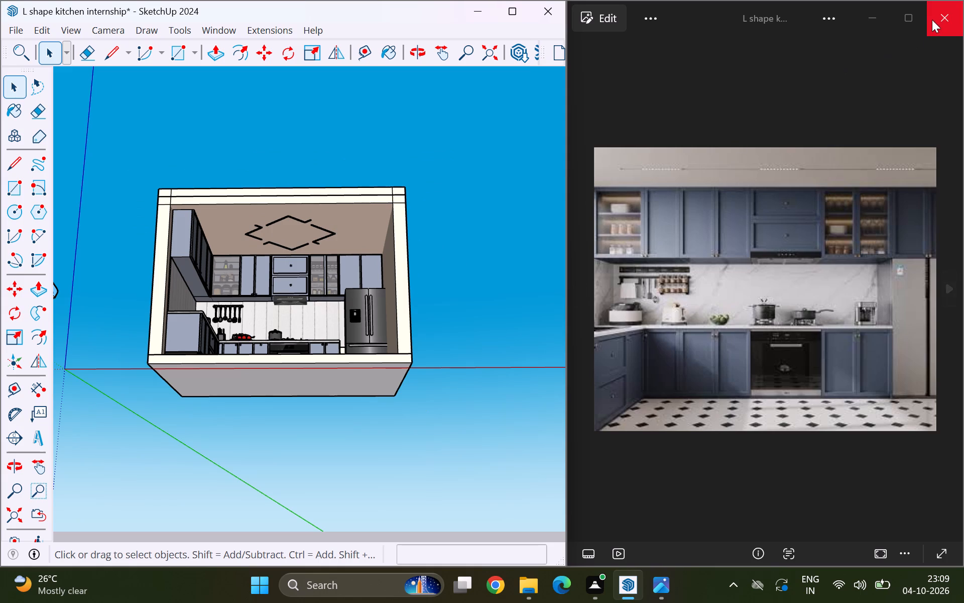
Close the kitchen reference photo window.
left_click(942, 15)
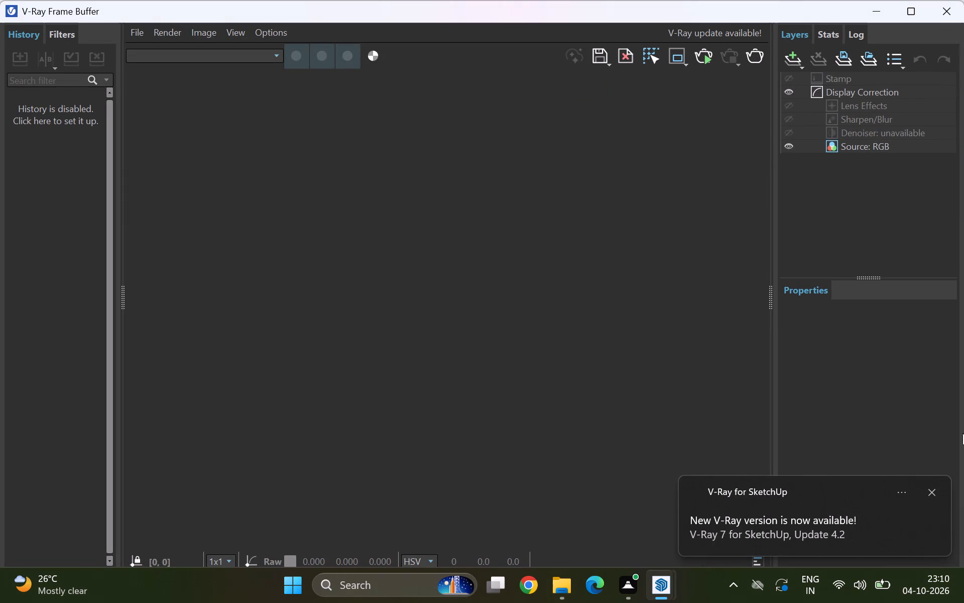
Dismiss the V-Ray update notification over the V-Ray Frame Buffer.
left_click(930, 495)
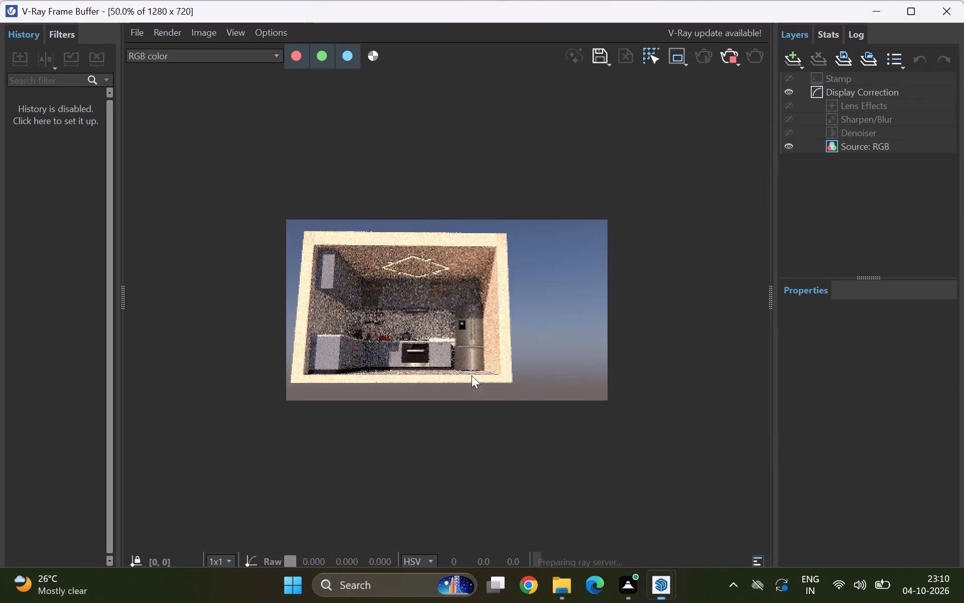
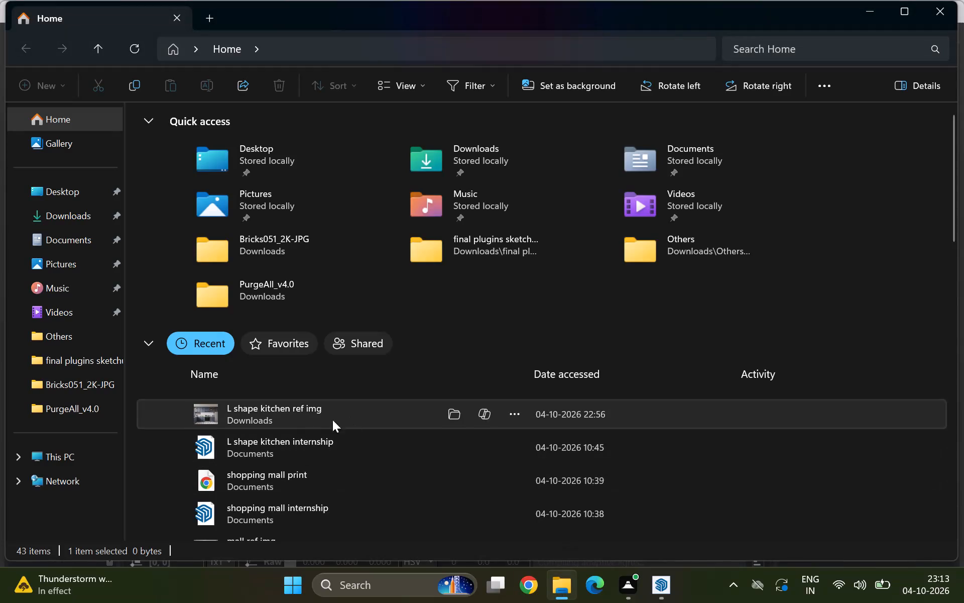
Open the L shape kitchen ref img photo, examine its cabinet, backsplash and floor colors up close, and close it.
right_click(304, 422)
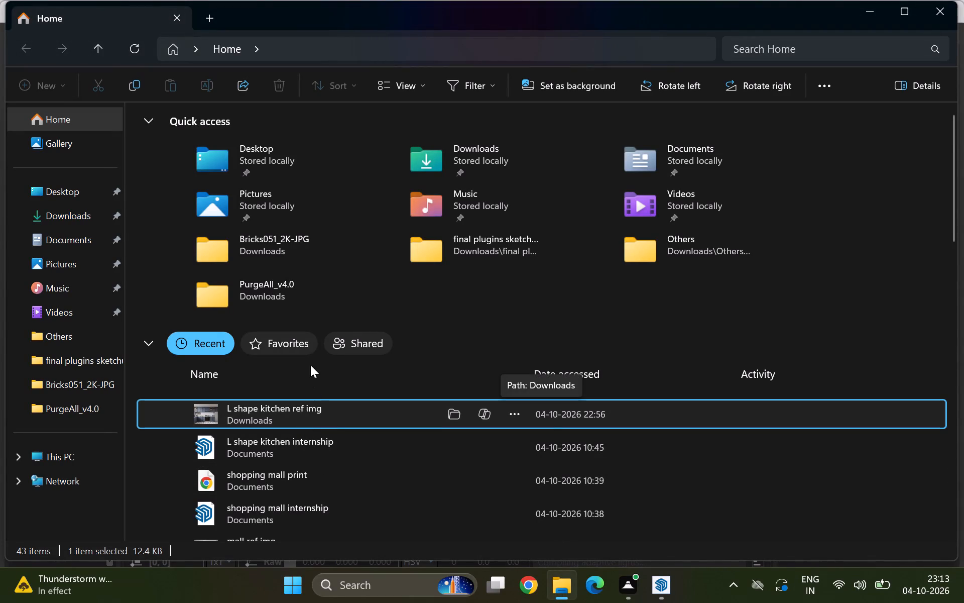
left_click(369, 56)
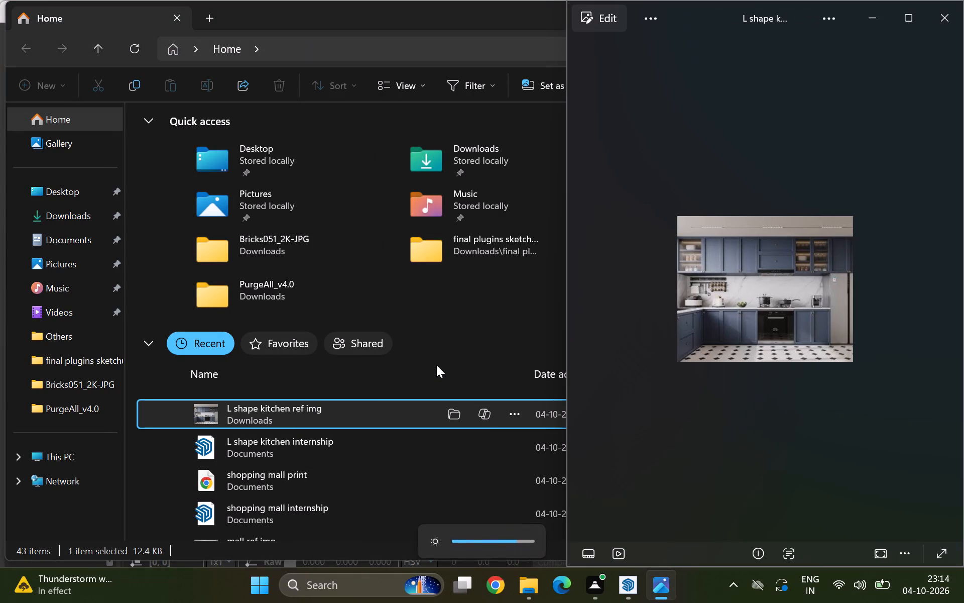
left_click(920, 26)
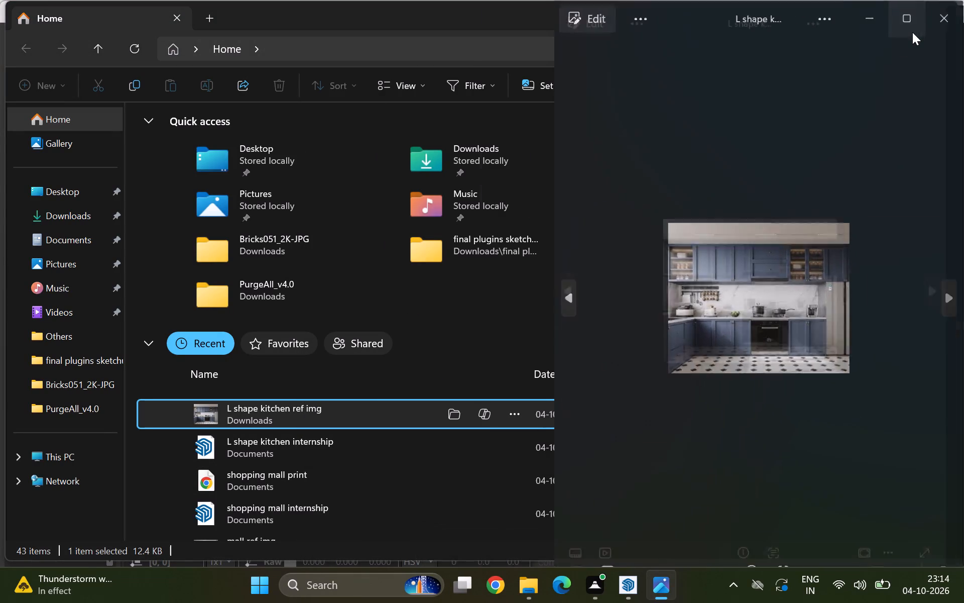
scroll(460, 302, "up", 6)
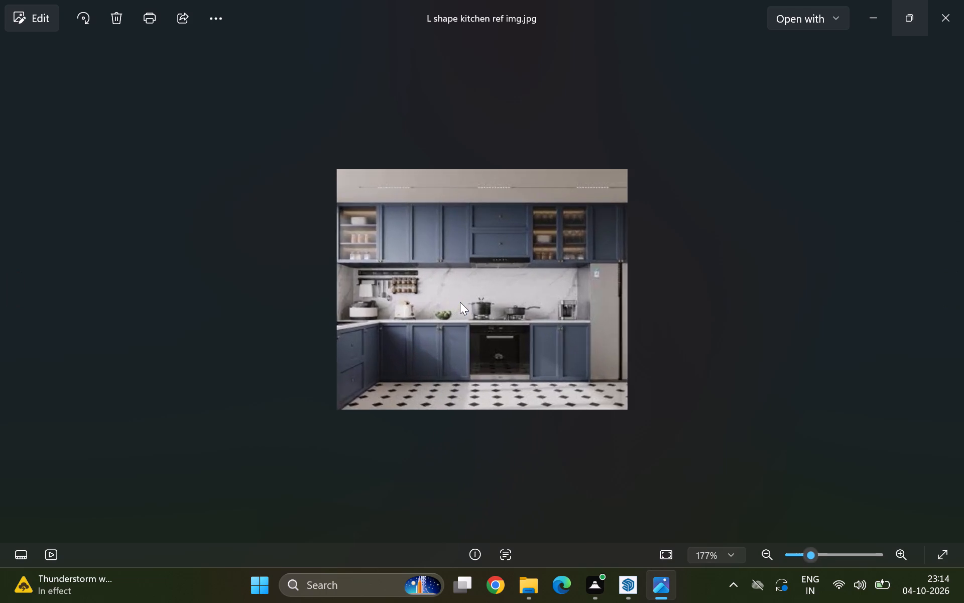
scroll(460, 302, "up", 5)
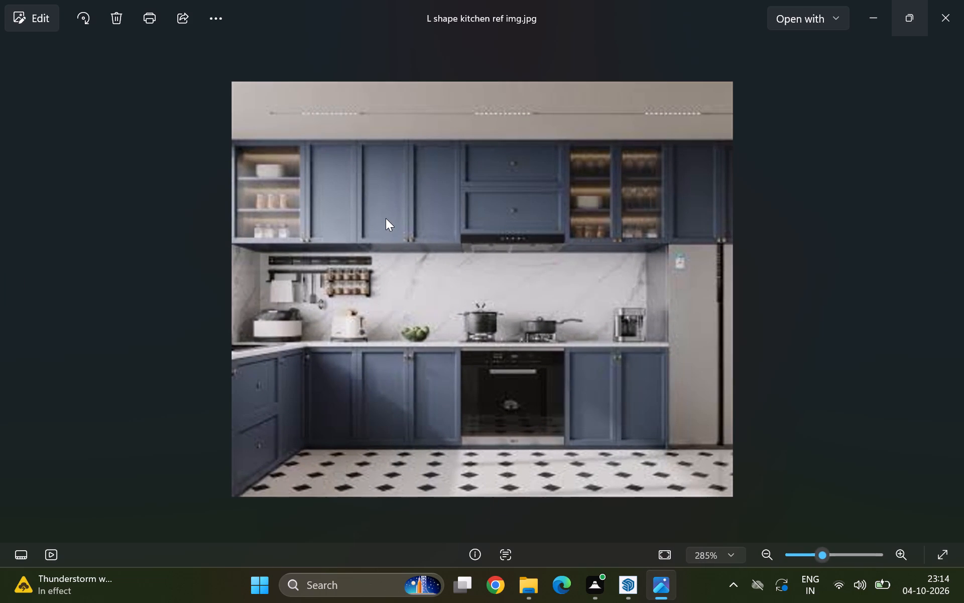
left_click(935, 26)
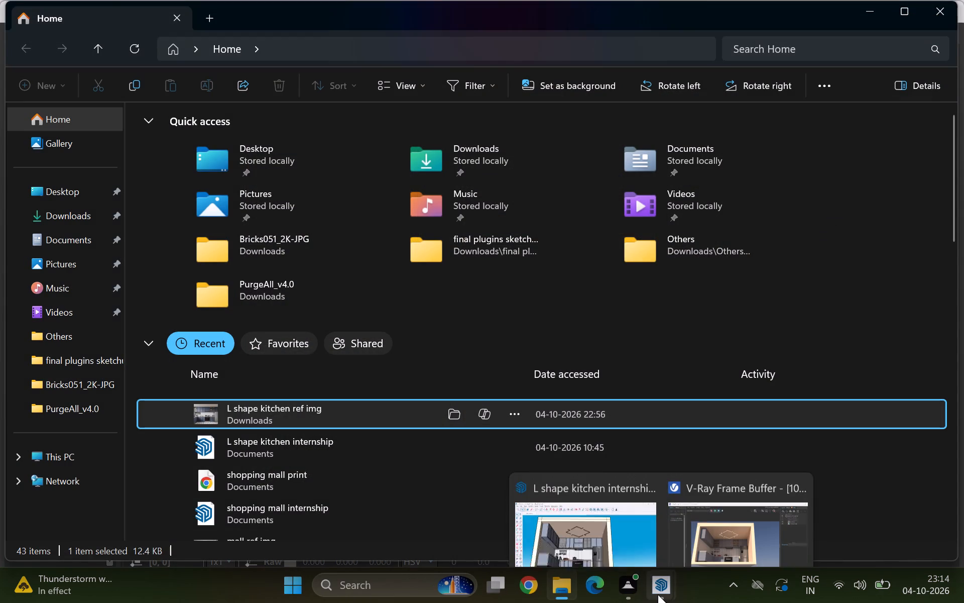
Switch to the V-Ray Frame Buffer to view the kitchen render.
left_click(658, 594)
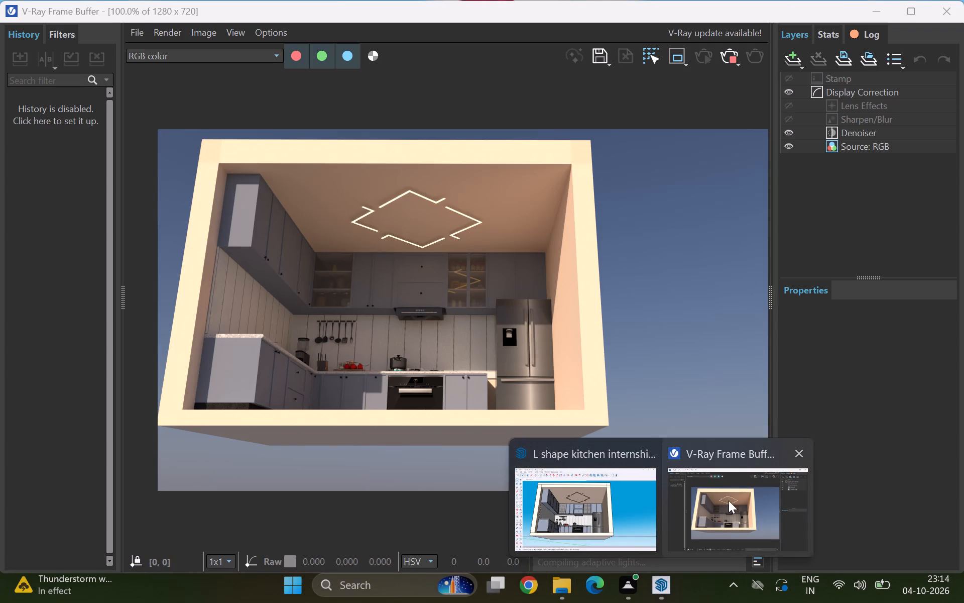
left_click(729, 500)
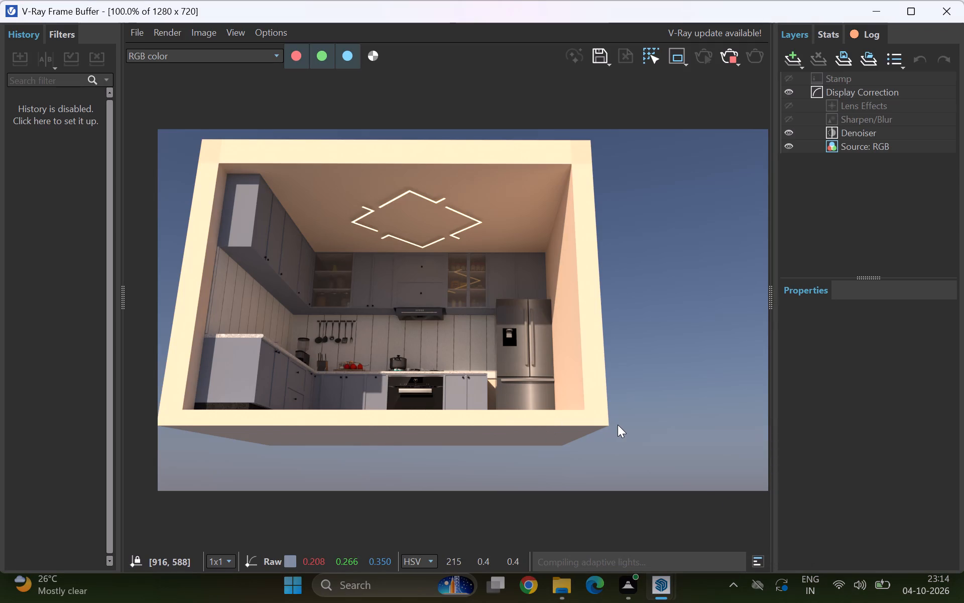